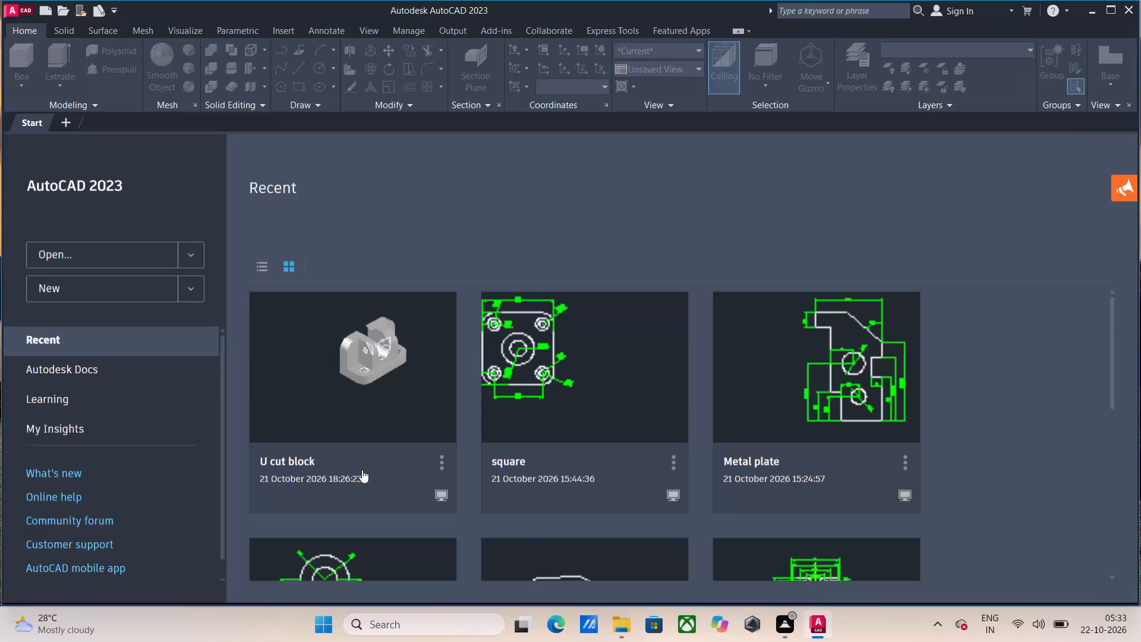
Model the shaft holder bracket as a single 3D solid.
Start a new blank drawing.
click(108, 293)
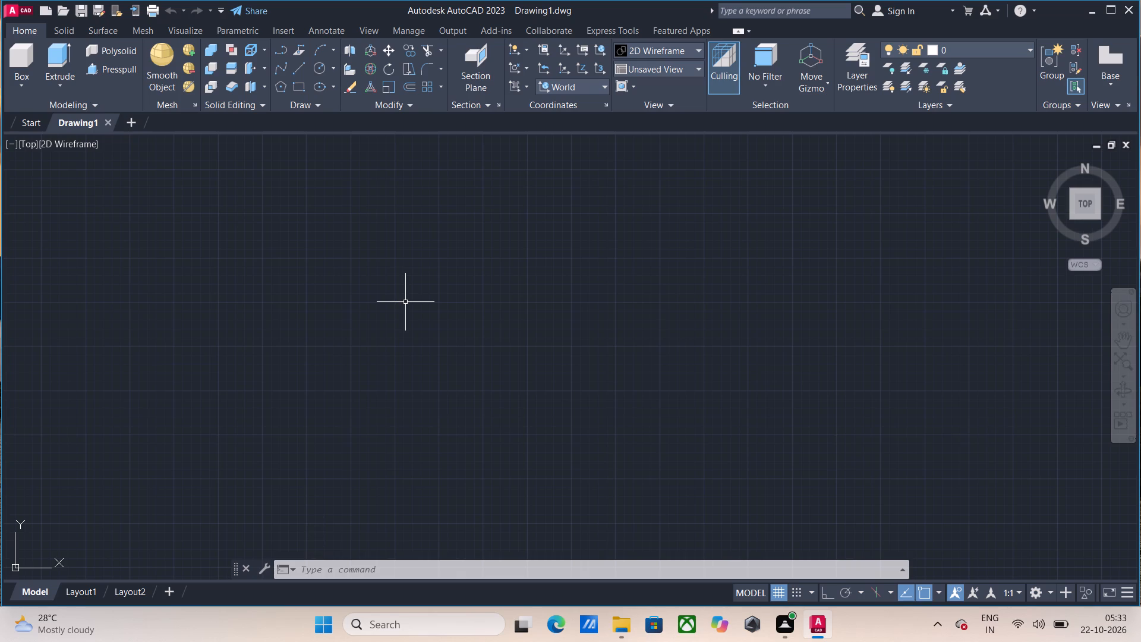
key(z)
key(Return)
key(a)
key(Return)
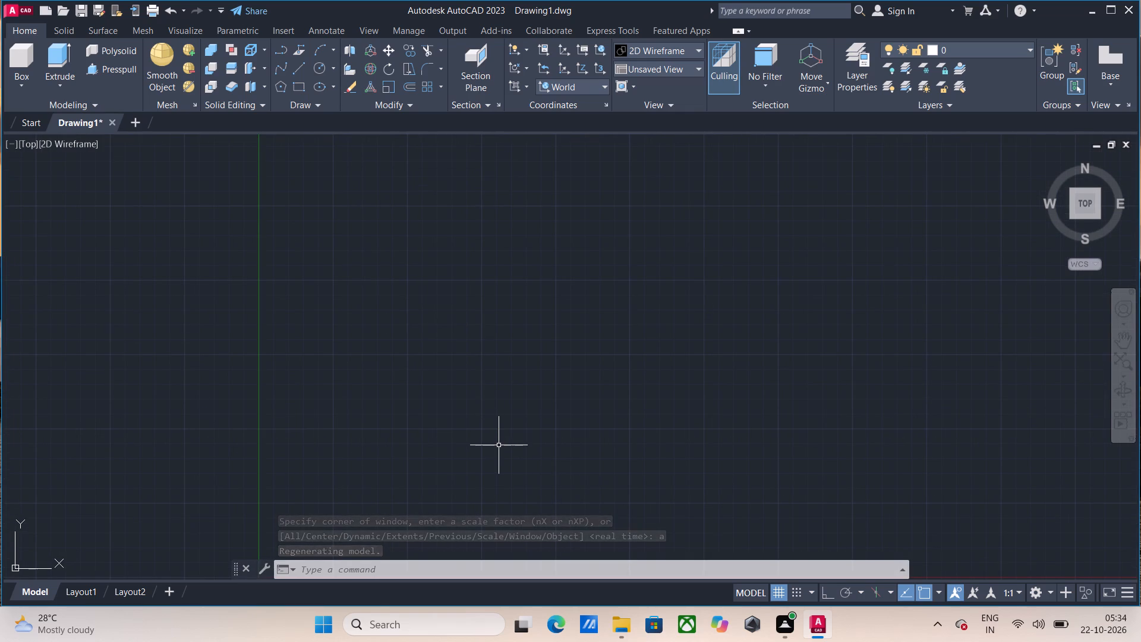
middle_drag(500, 445, 628, 290)
middle_click(633, 272)
middle_drag(625, 282, 576, 312)
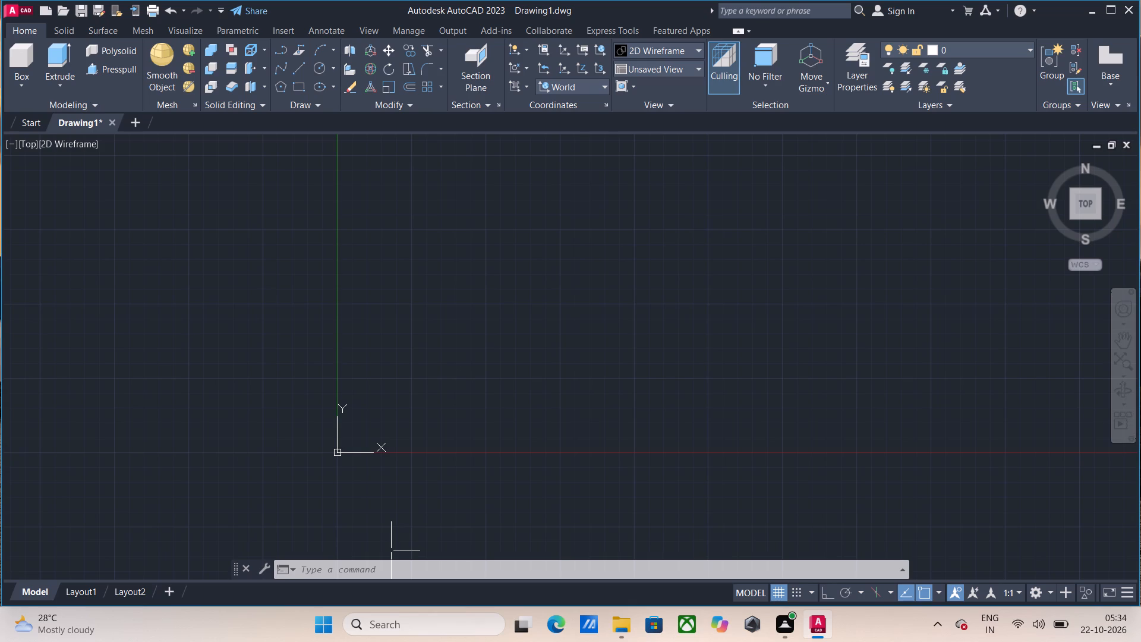
Save the drawing in Documents as "Shaft holding clamp".
key(ctrl+s)
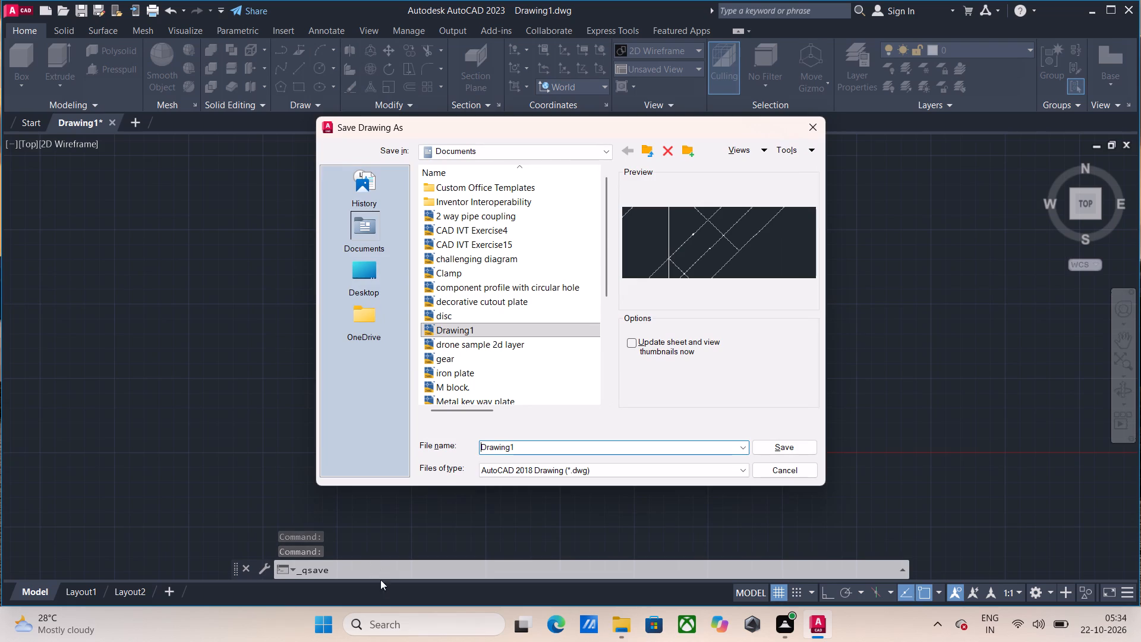
double_click(554, 442)
click(549, 445)
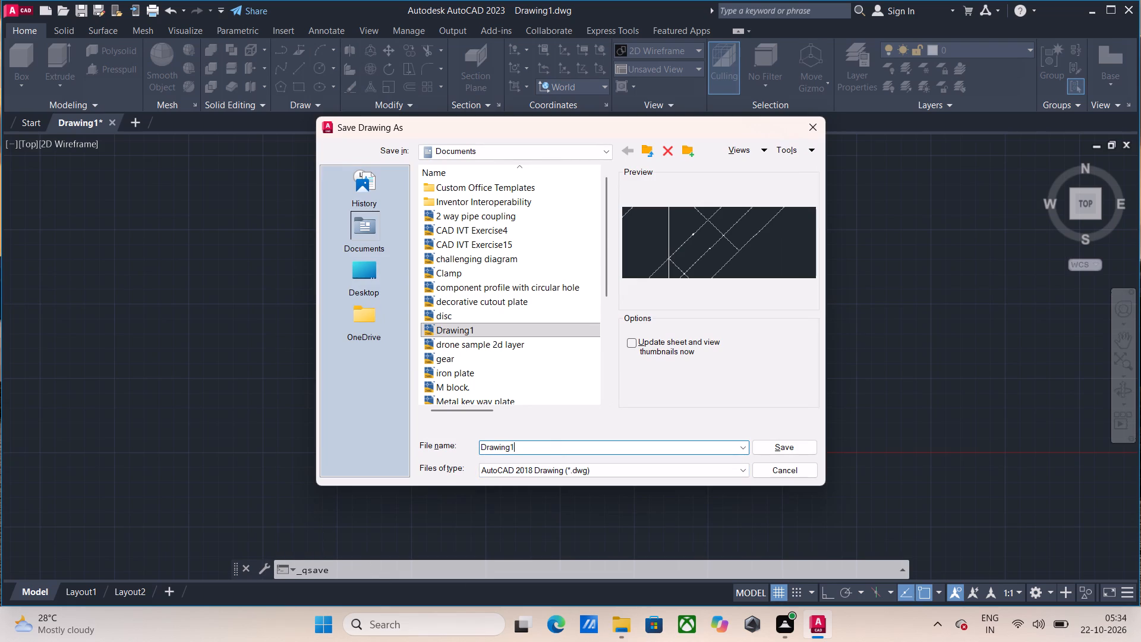
double_click(549, 445)
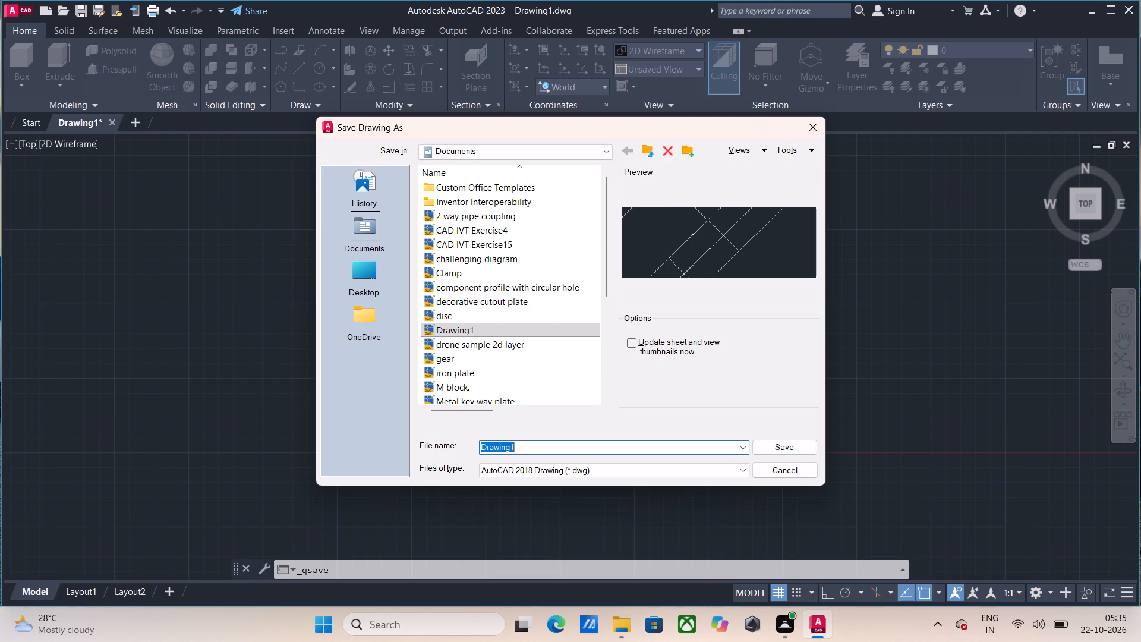
key(shift+s)
text(haft hol)
text(din)
text(g)
key(space)
text(clamp)
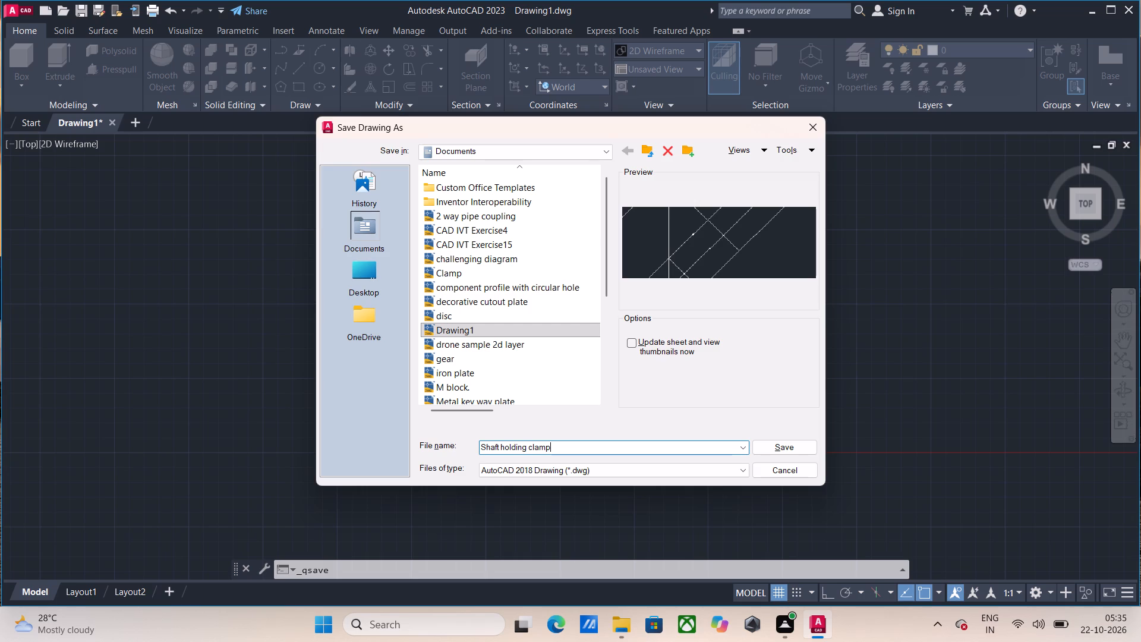
key(Return)
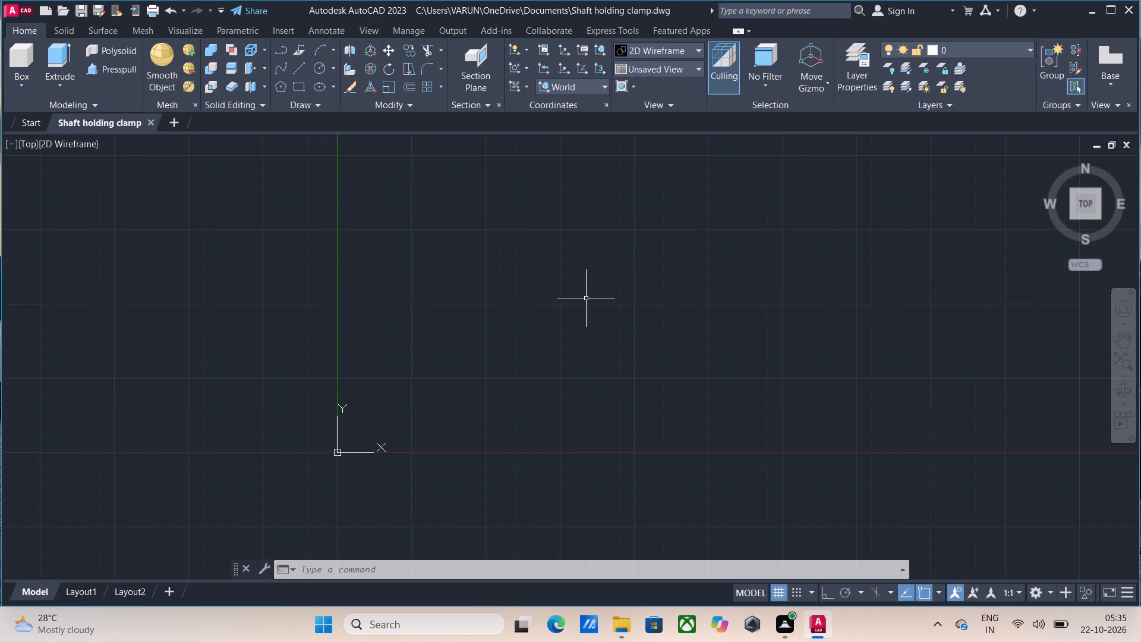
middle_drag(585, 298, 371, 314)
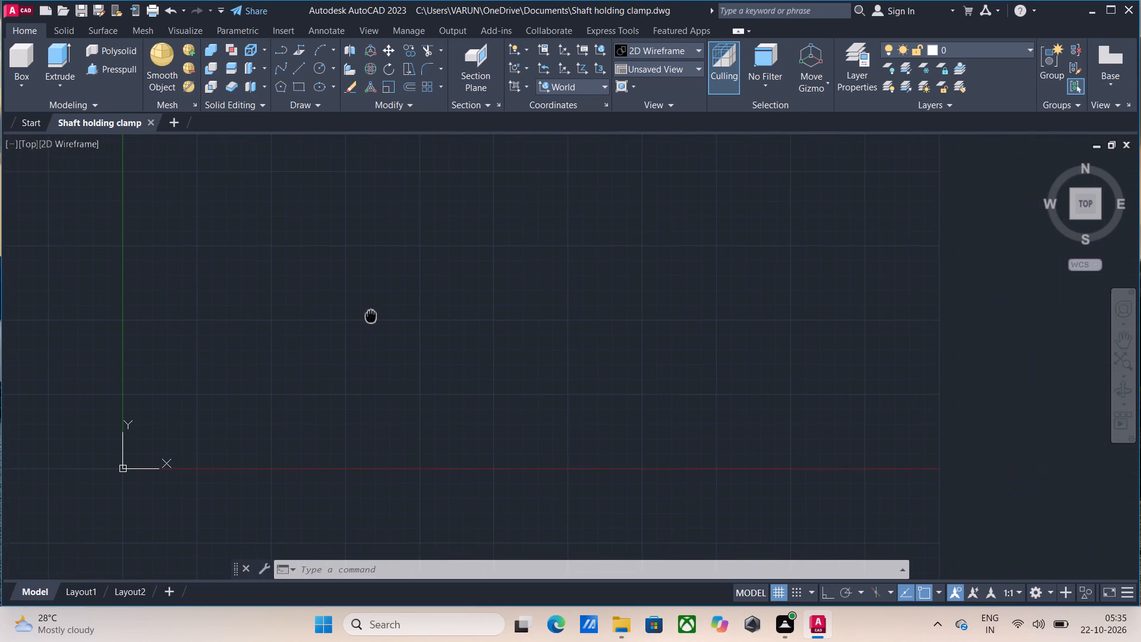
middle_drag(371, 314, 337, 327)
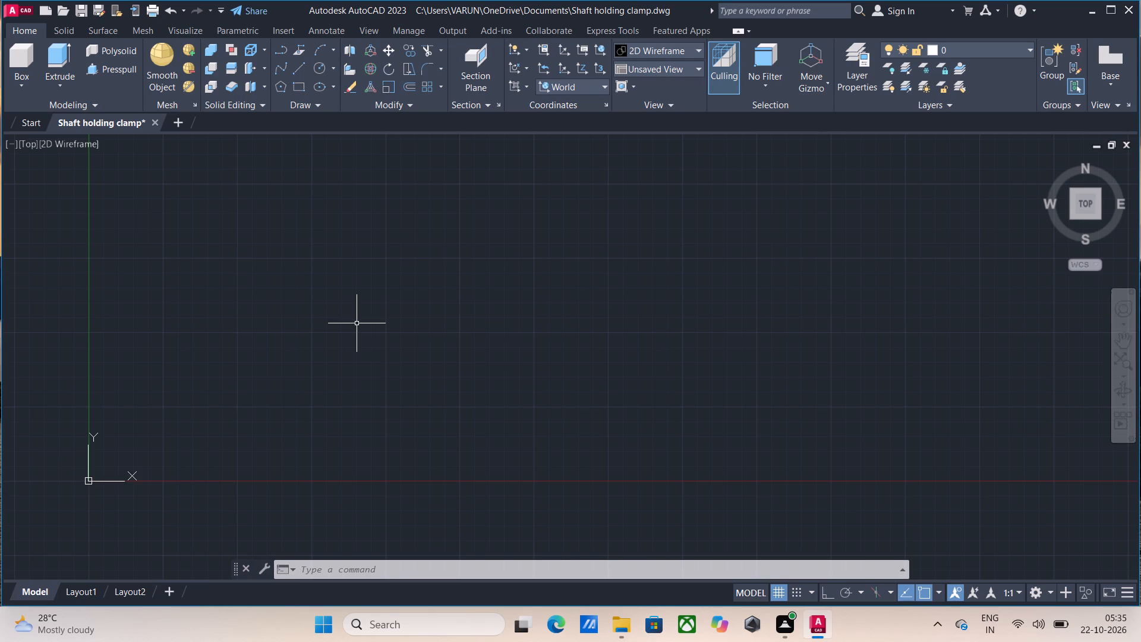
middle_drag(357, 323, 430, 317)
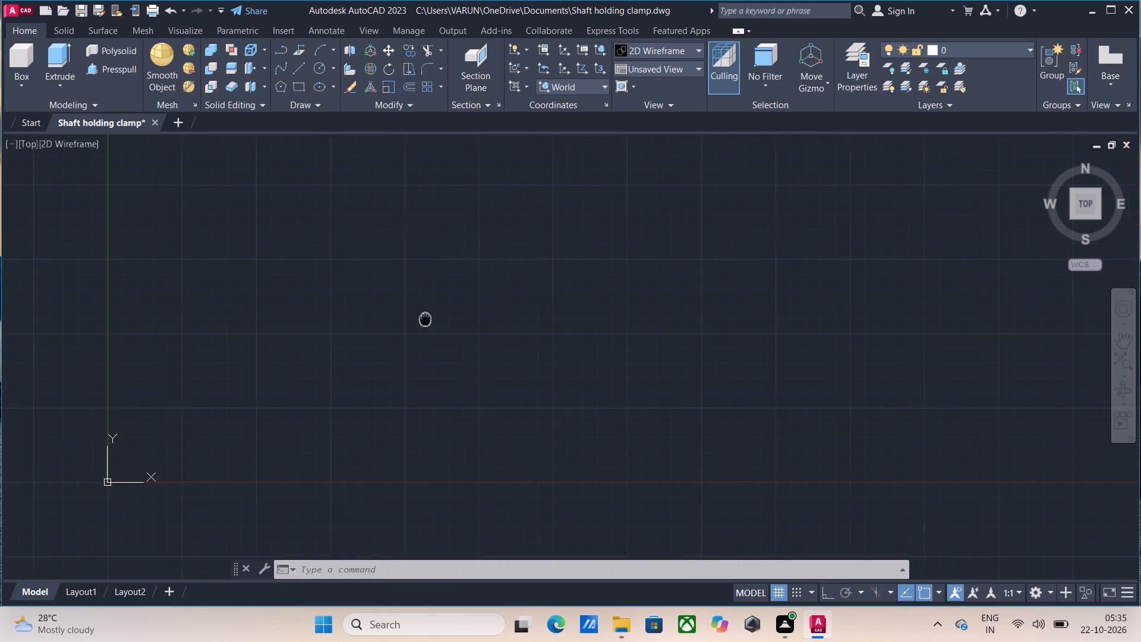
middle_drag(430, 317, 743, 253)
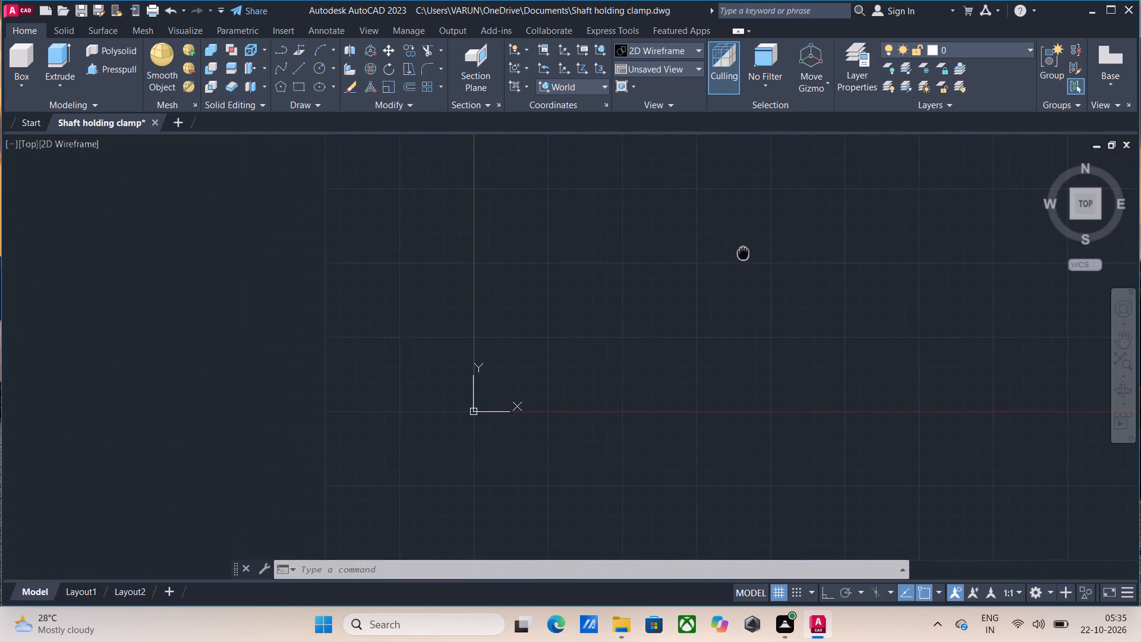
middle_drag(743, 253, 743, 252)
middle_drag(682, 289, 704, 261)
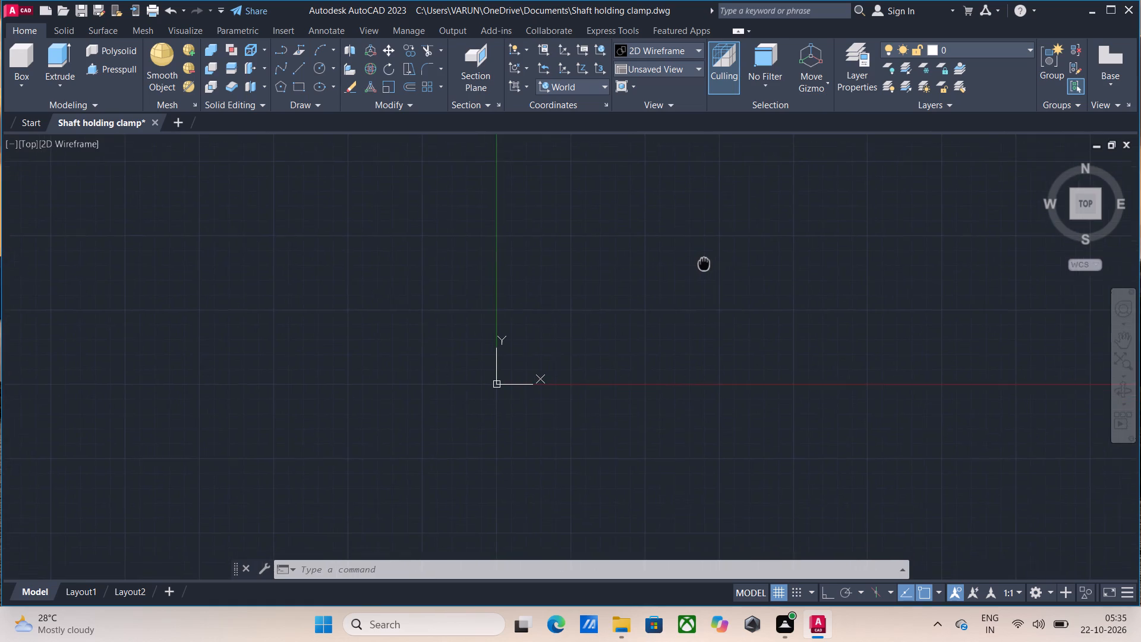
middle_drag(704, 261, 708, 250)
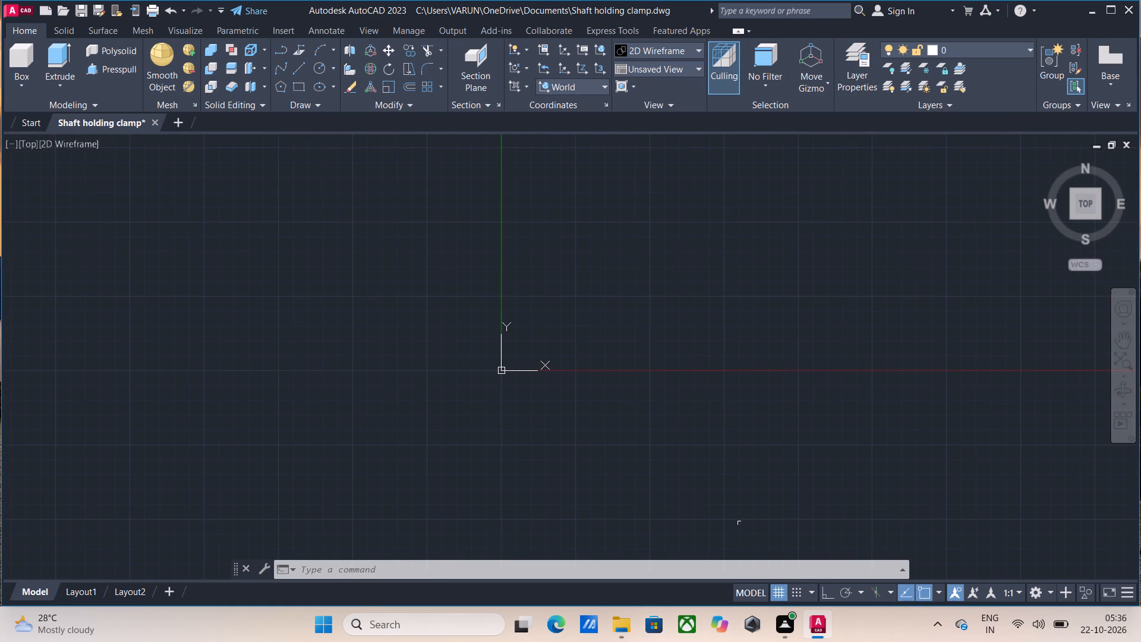
Switch the workspace to Drafting & Annotation.
click(1048, 595)
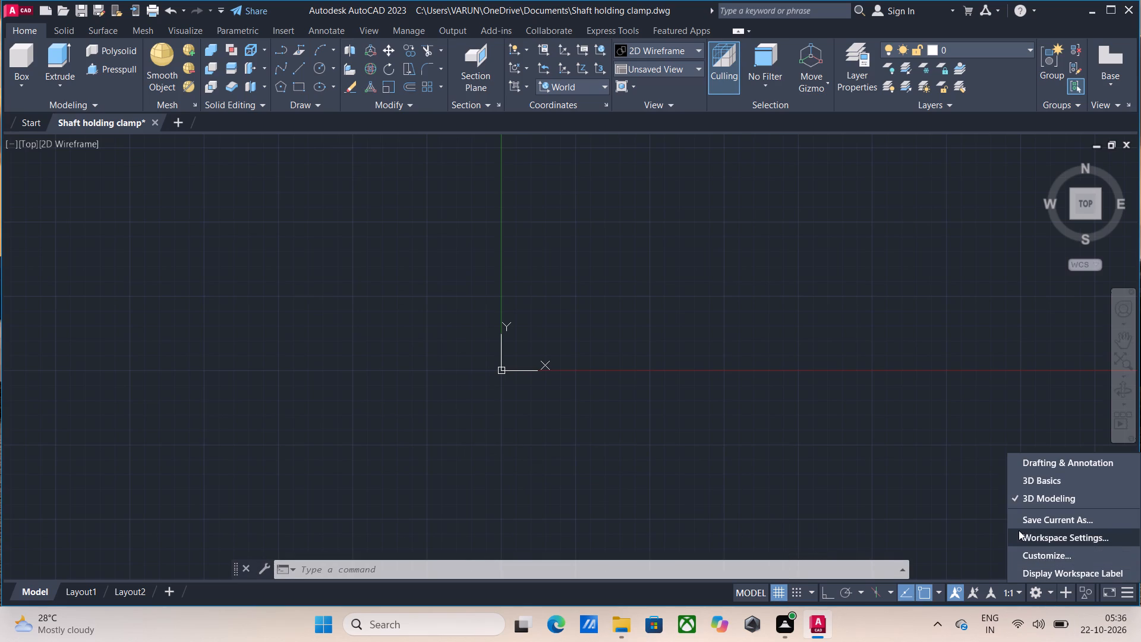
click(1027, 464)
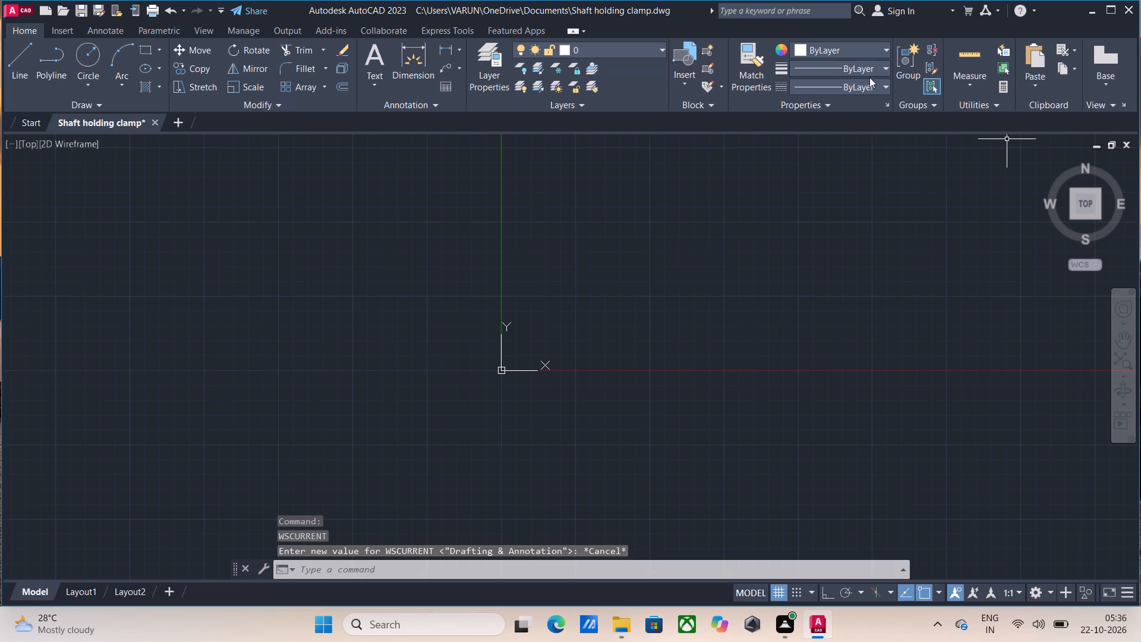
Load the ACAD_ISO08W100 long-dash short-dash linetype and make it the current linetype.
click(869, 83)
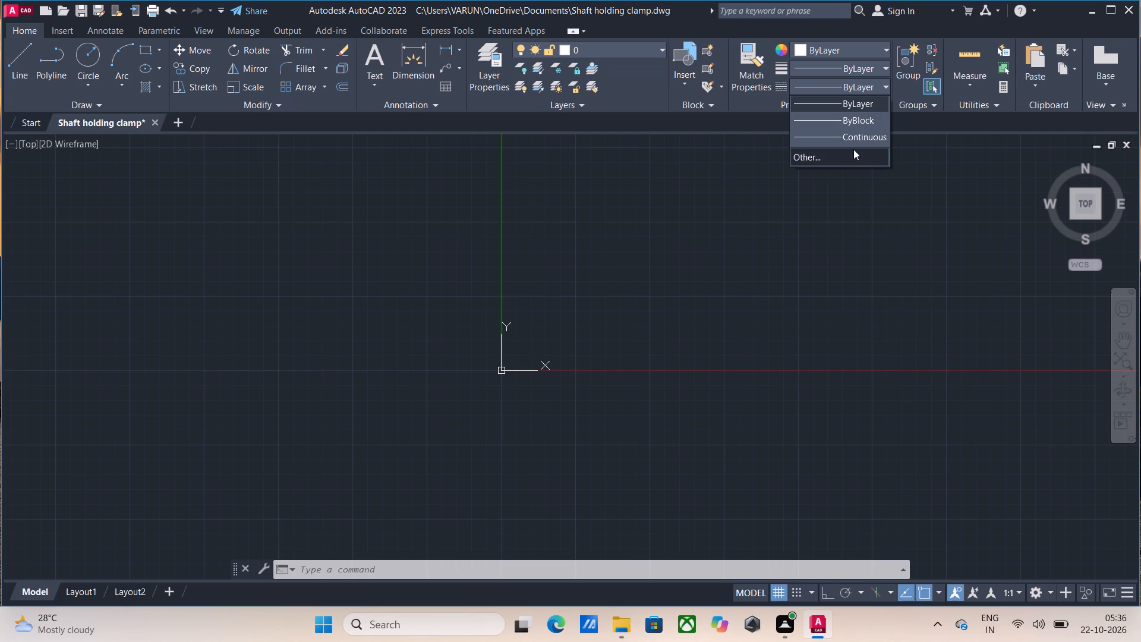
click(853, 149)
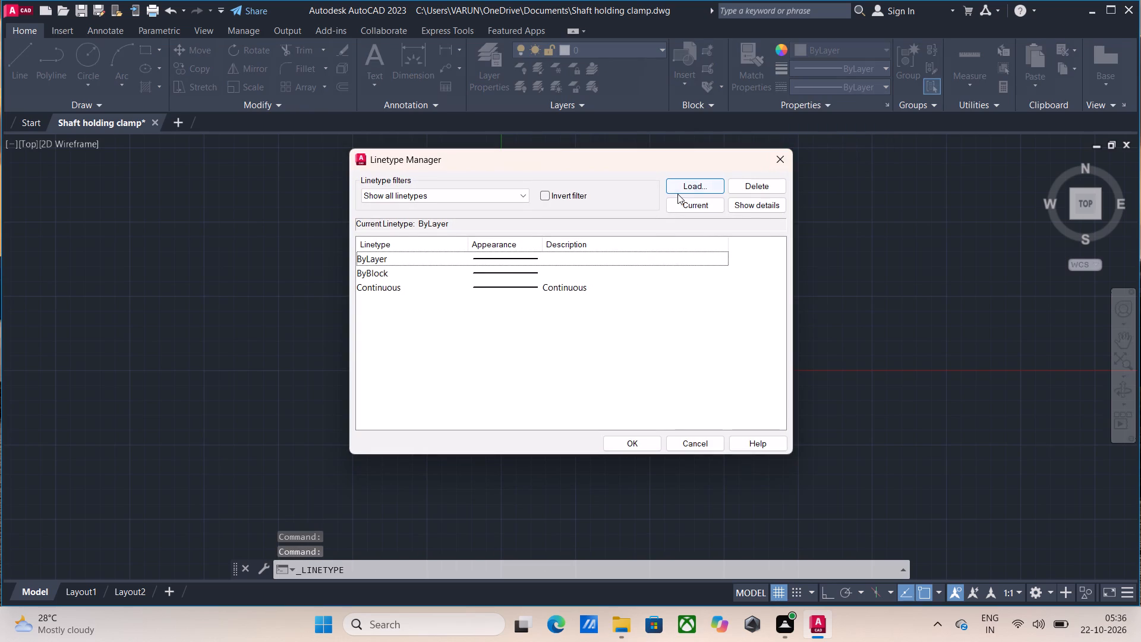
click(683, 181)
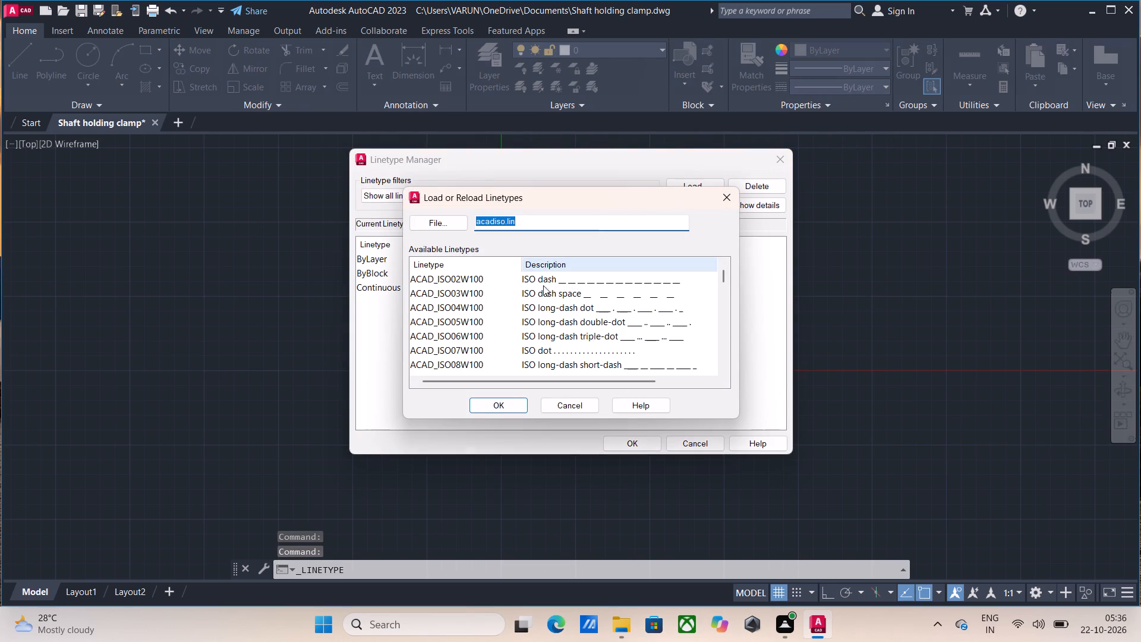
click(542, 366)
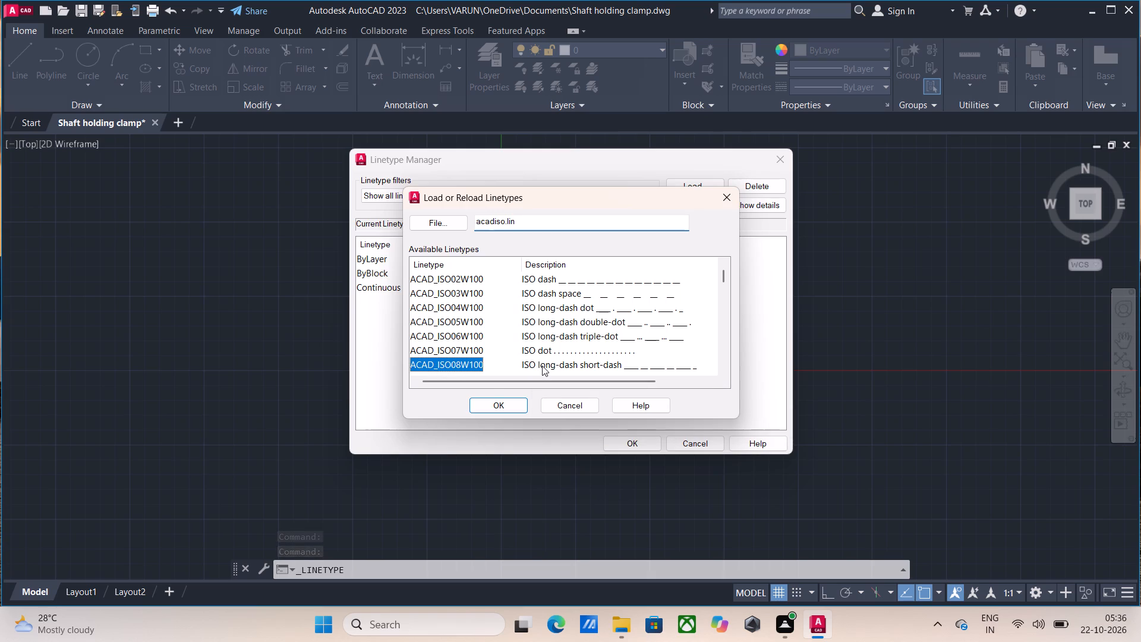
click(499, 408)
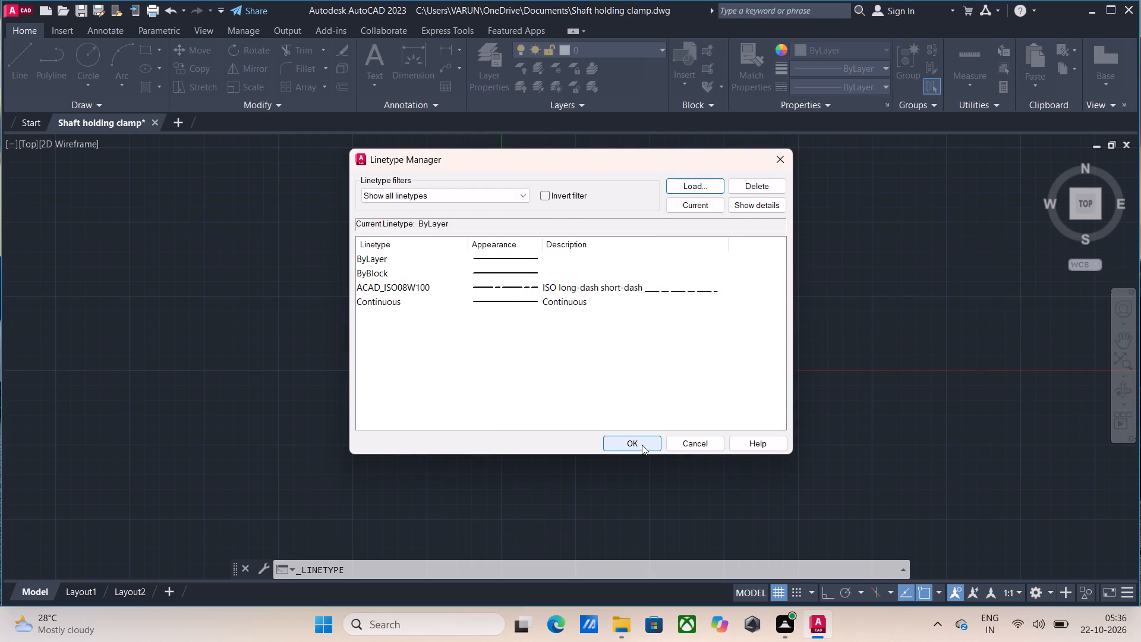
click(598, 289)
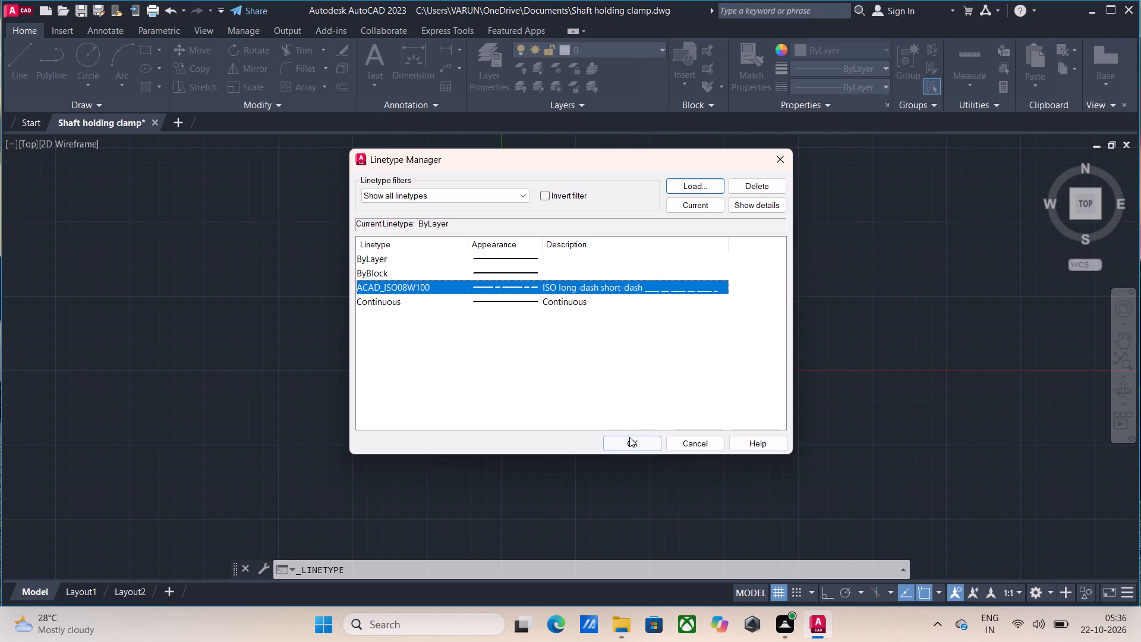
click(629, 437)
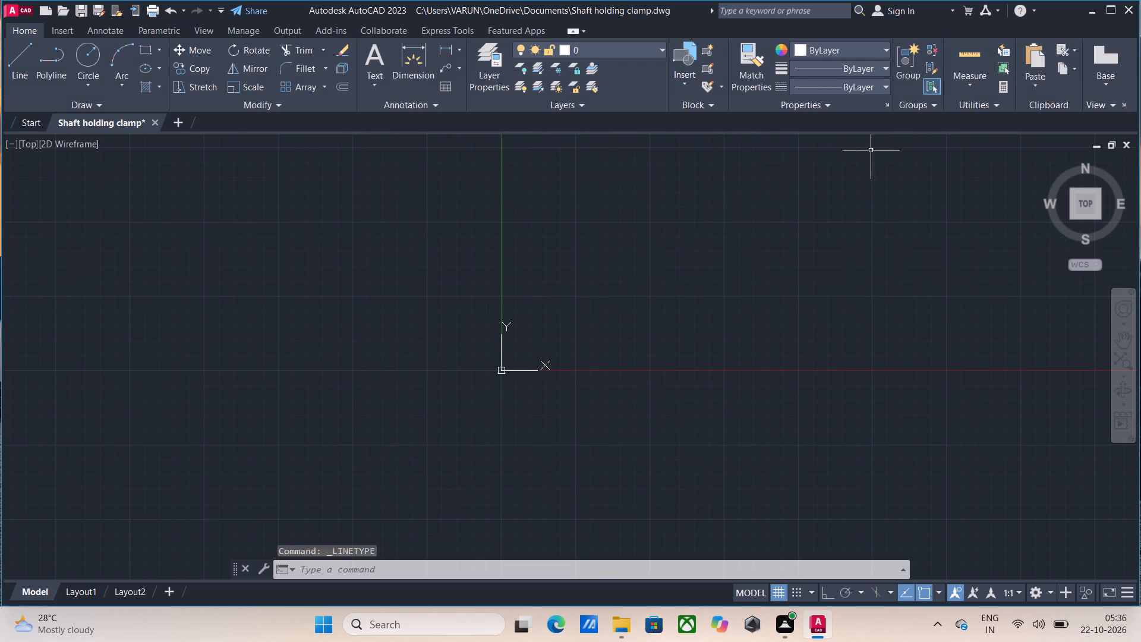
click(858, 90)
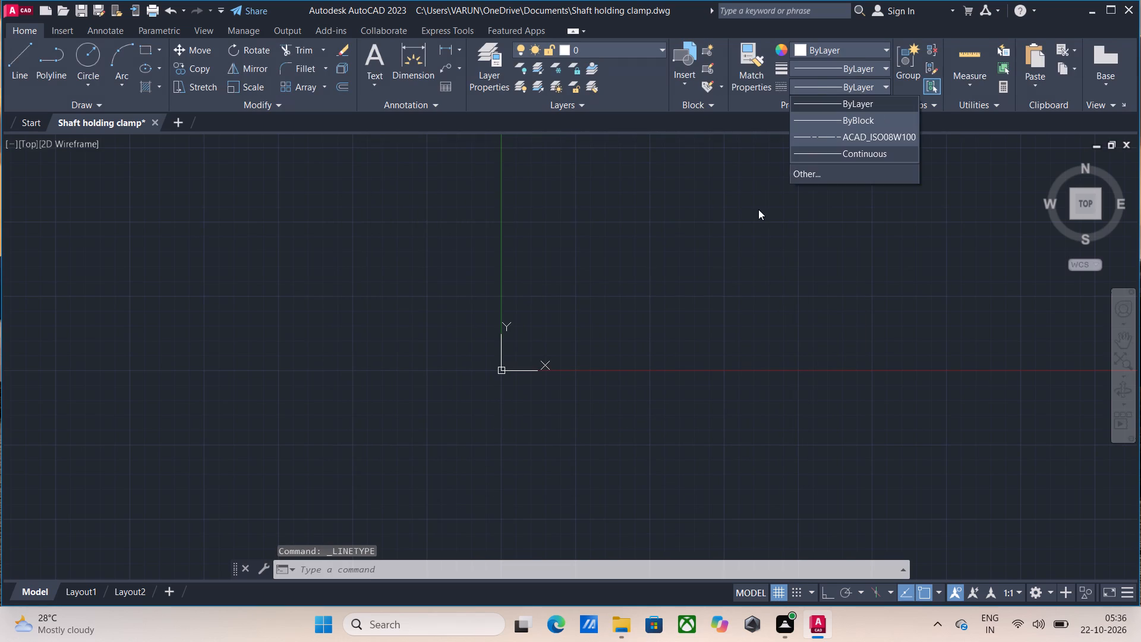
click(826, 140)
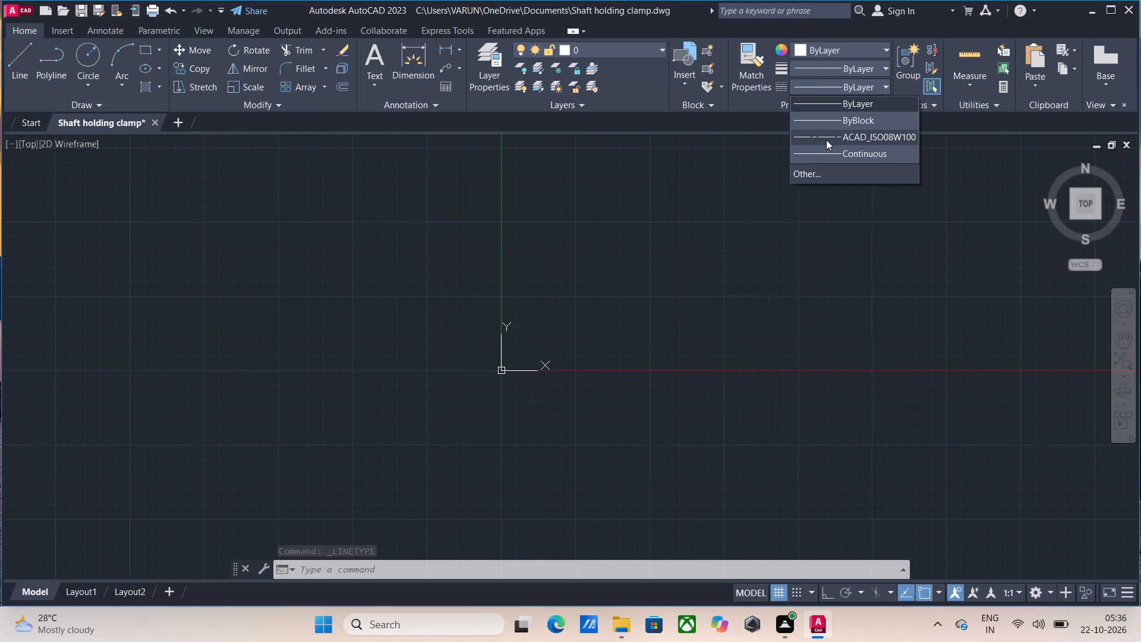
Set the current object color to Yellow.
click(822, 56)
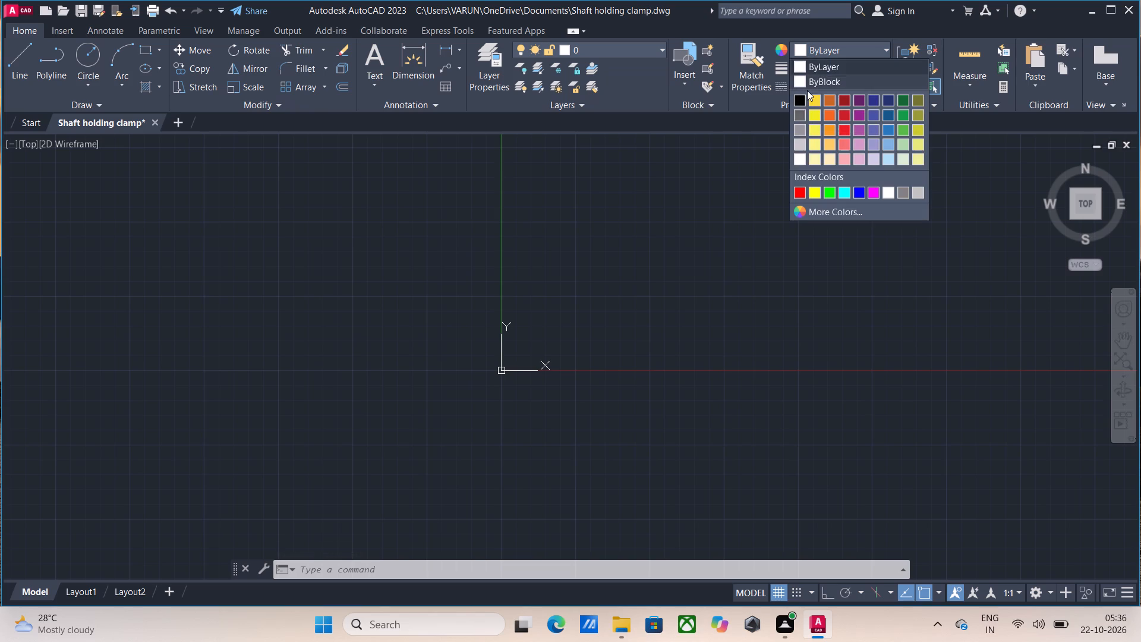
click(817, 194)
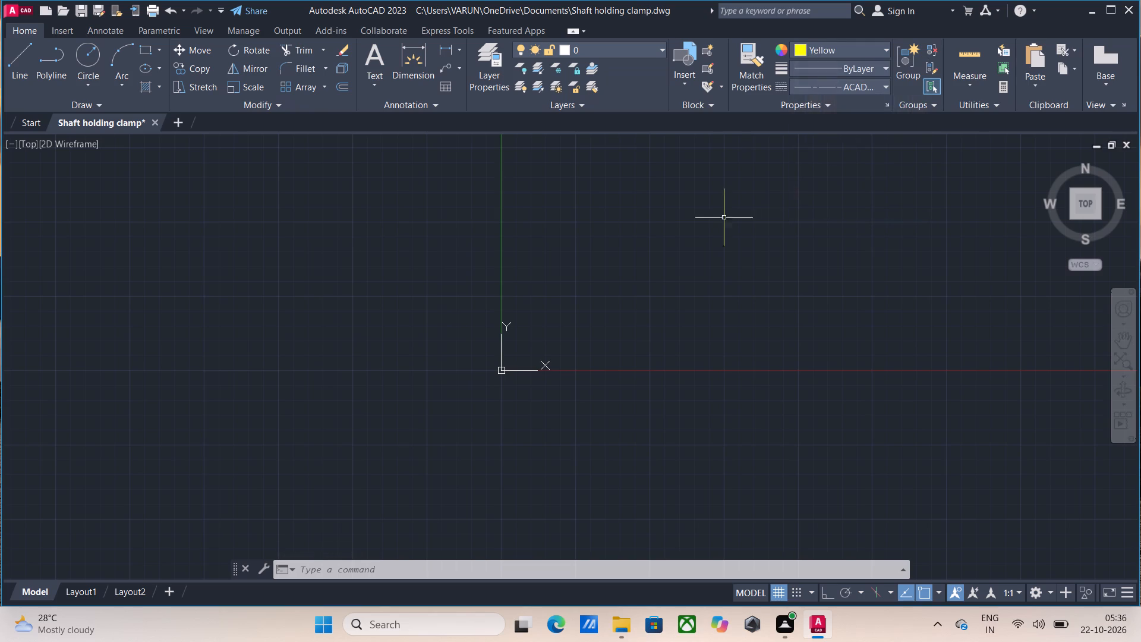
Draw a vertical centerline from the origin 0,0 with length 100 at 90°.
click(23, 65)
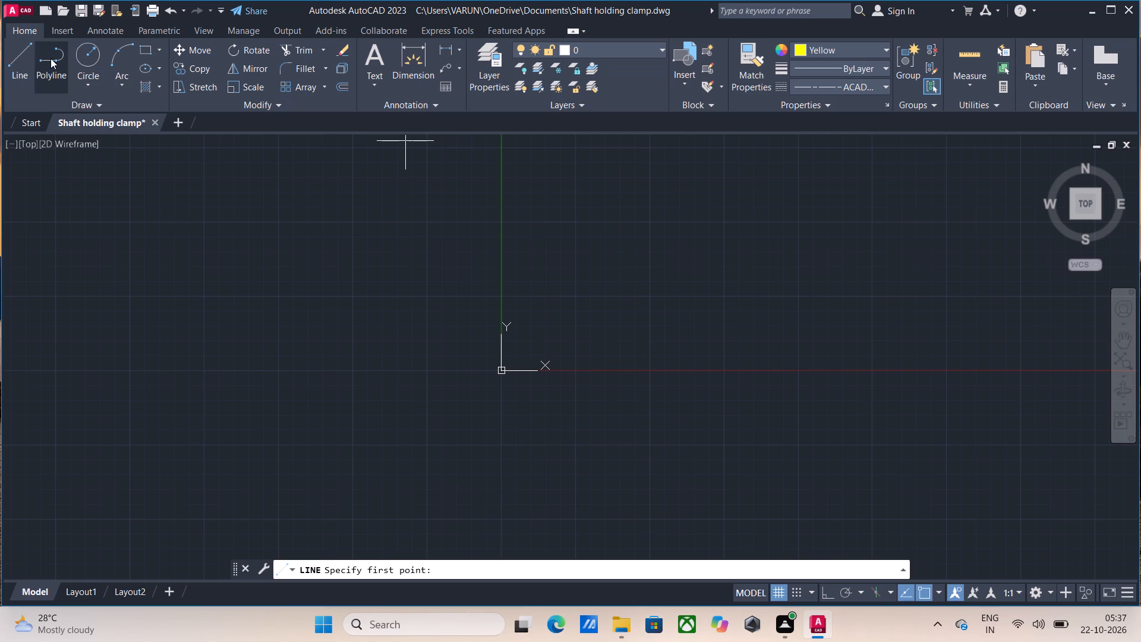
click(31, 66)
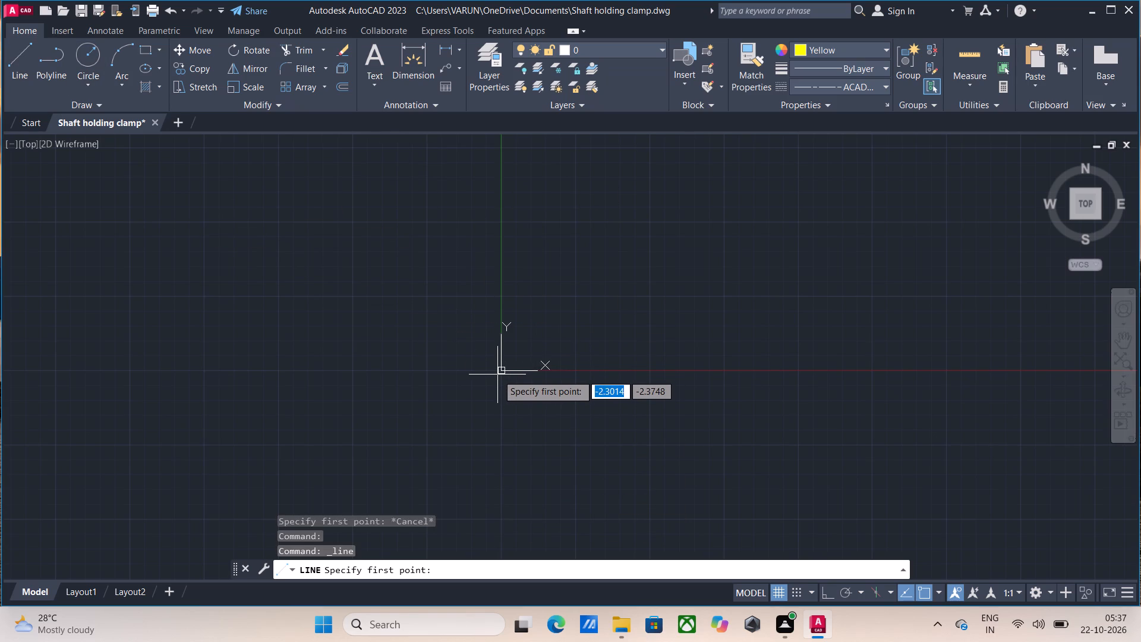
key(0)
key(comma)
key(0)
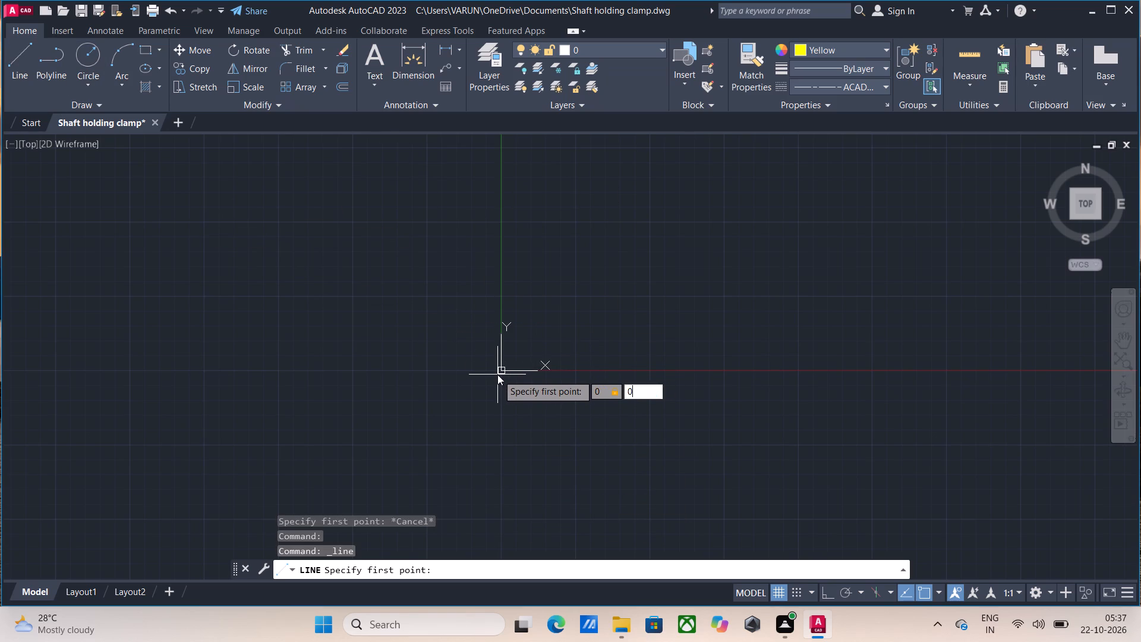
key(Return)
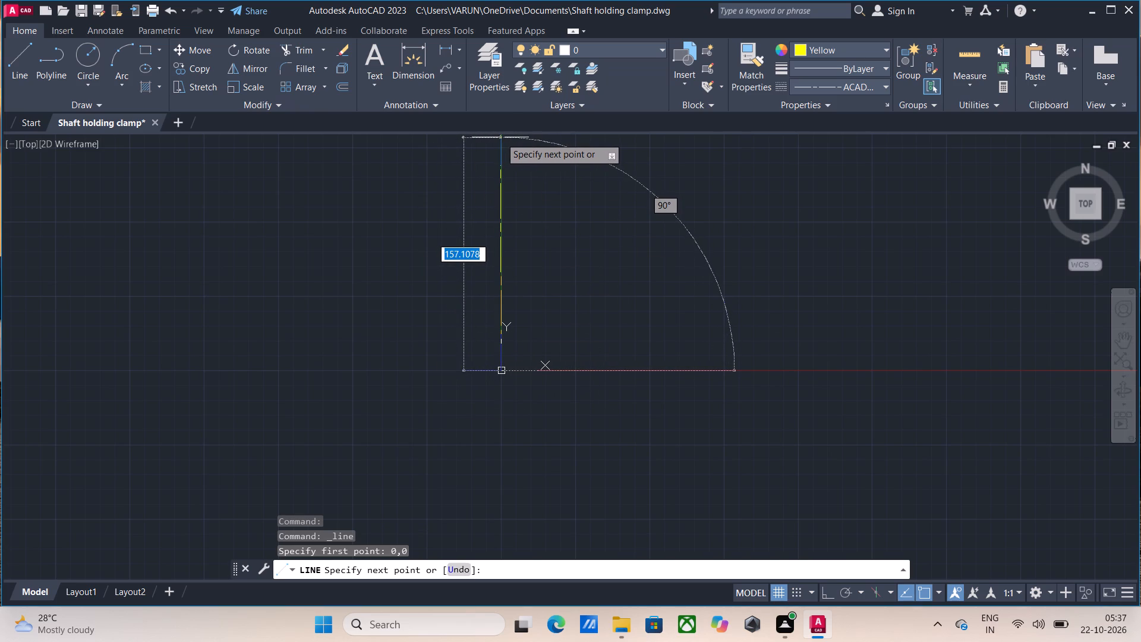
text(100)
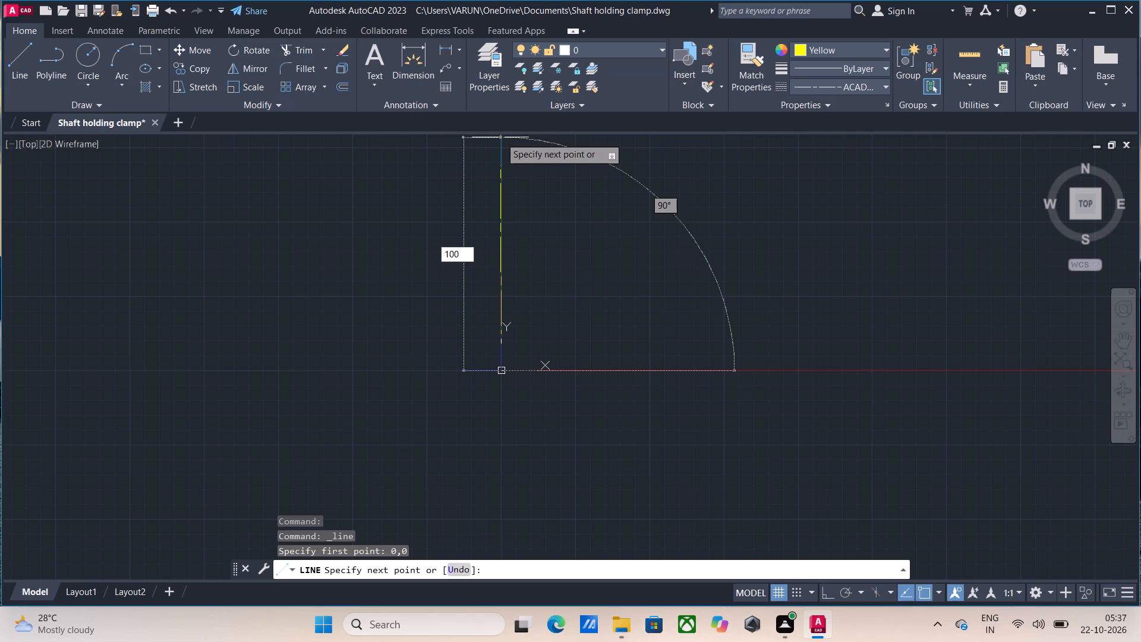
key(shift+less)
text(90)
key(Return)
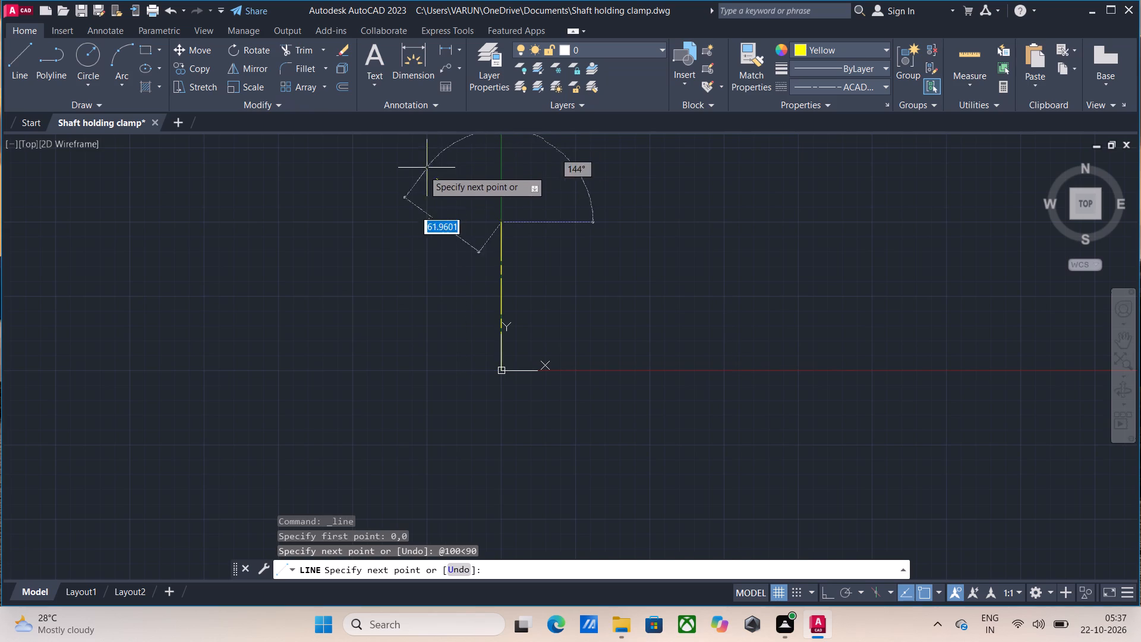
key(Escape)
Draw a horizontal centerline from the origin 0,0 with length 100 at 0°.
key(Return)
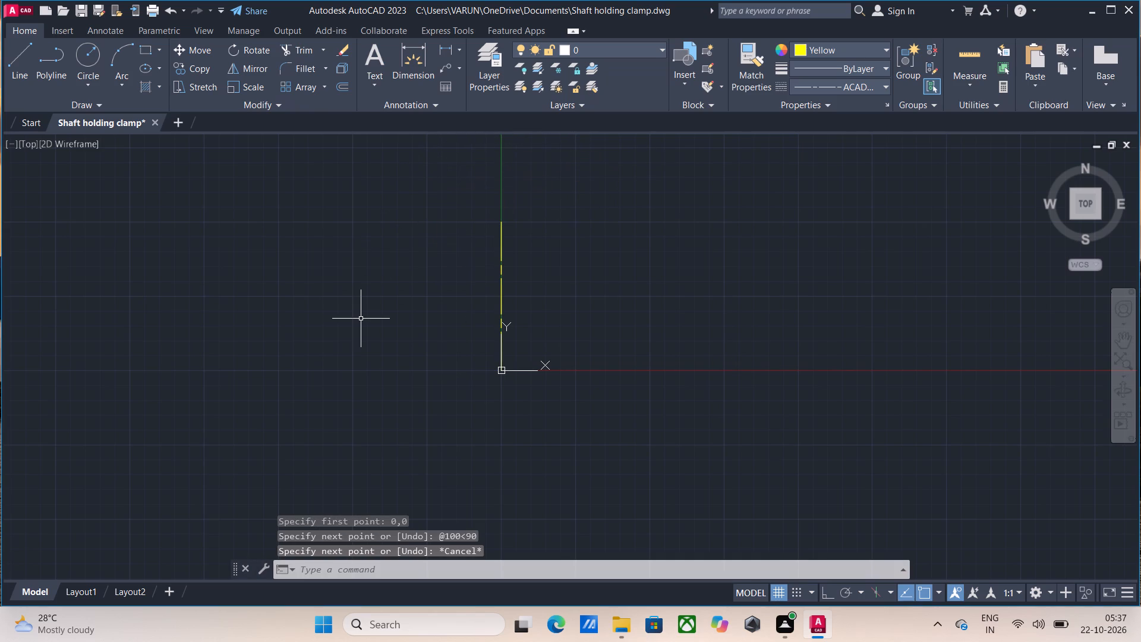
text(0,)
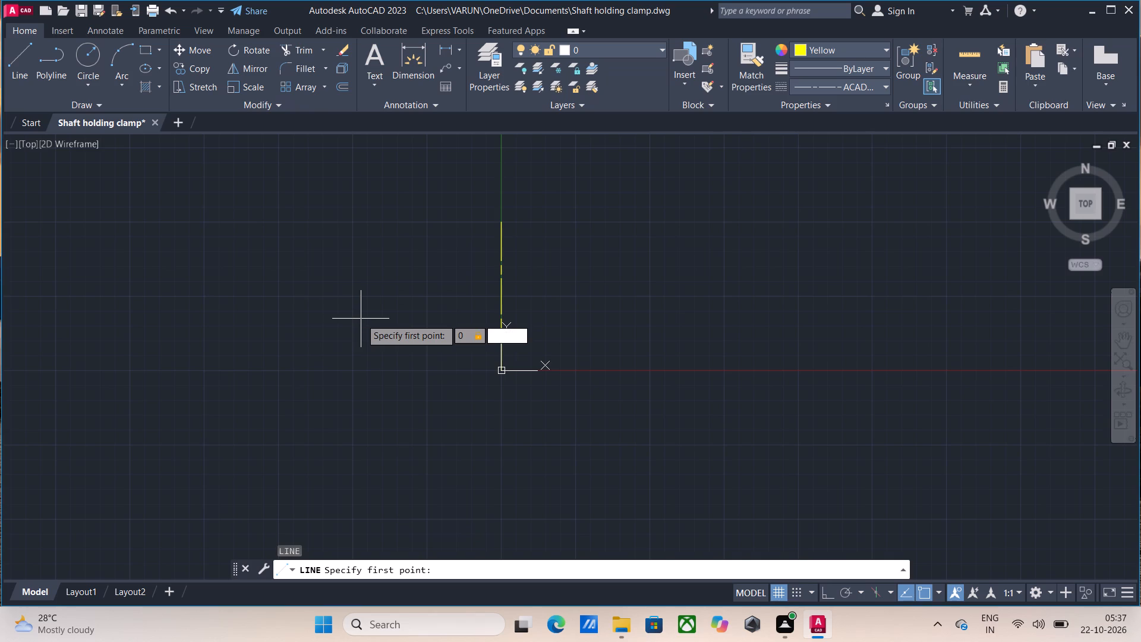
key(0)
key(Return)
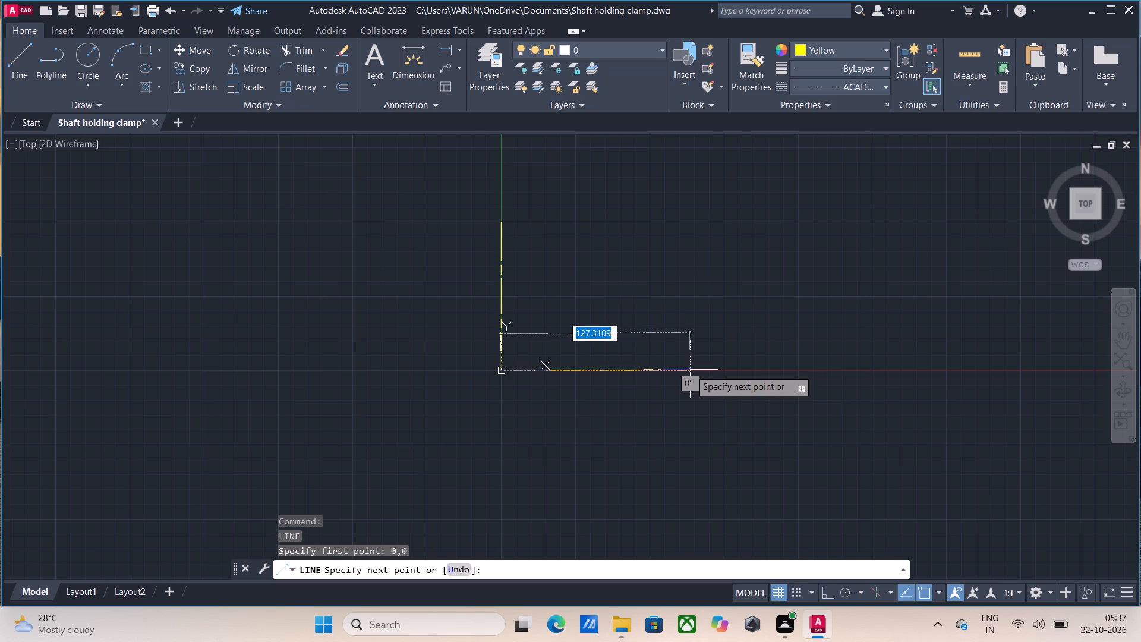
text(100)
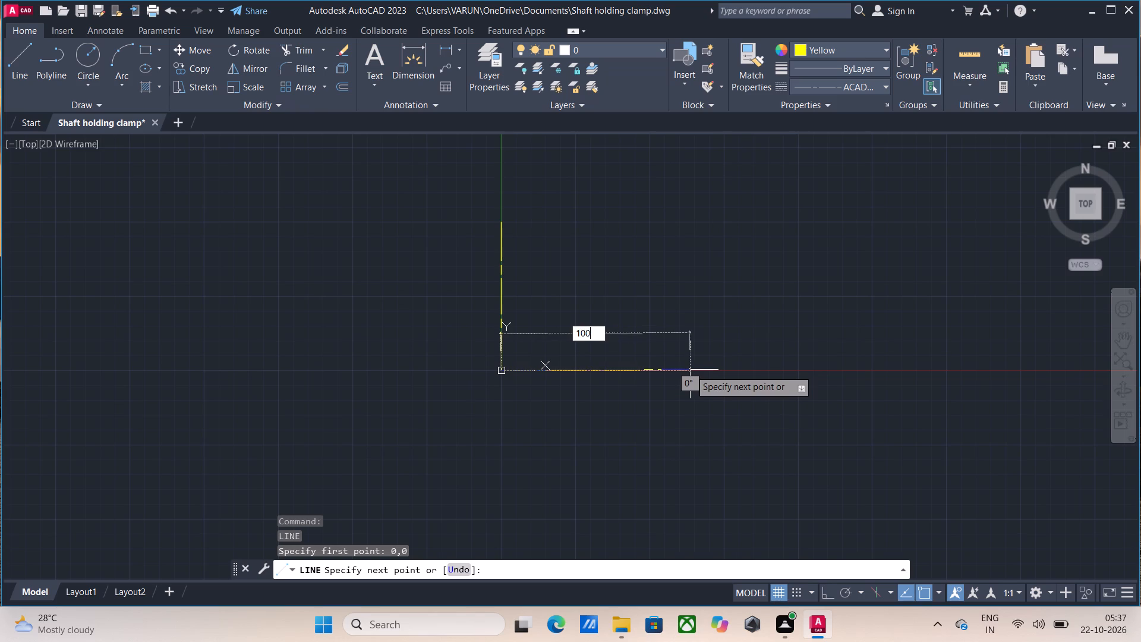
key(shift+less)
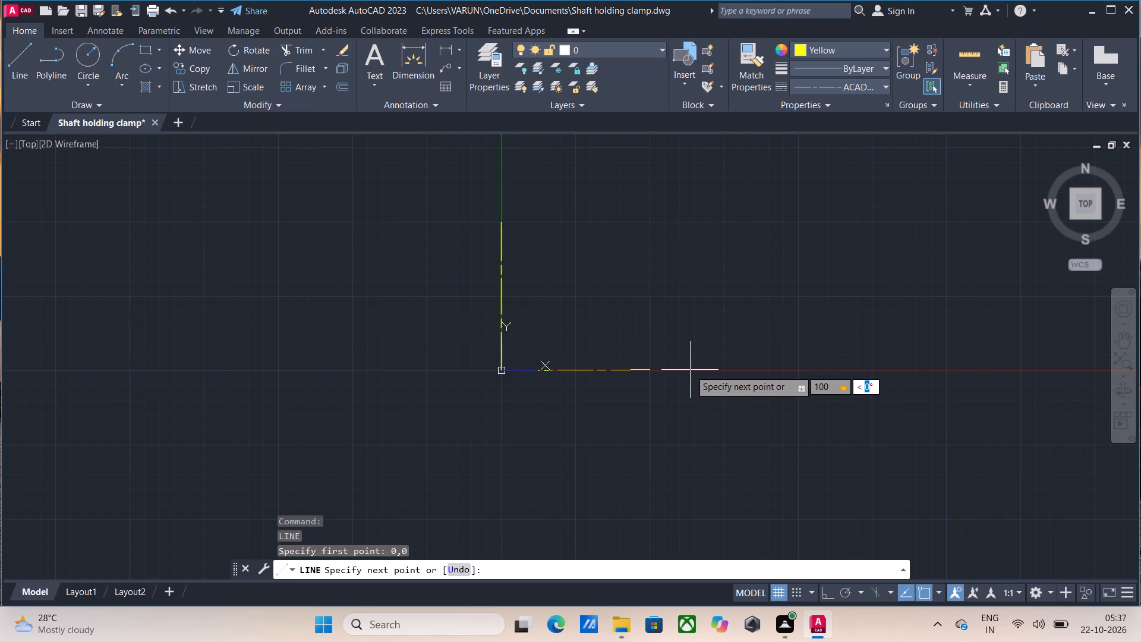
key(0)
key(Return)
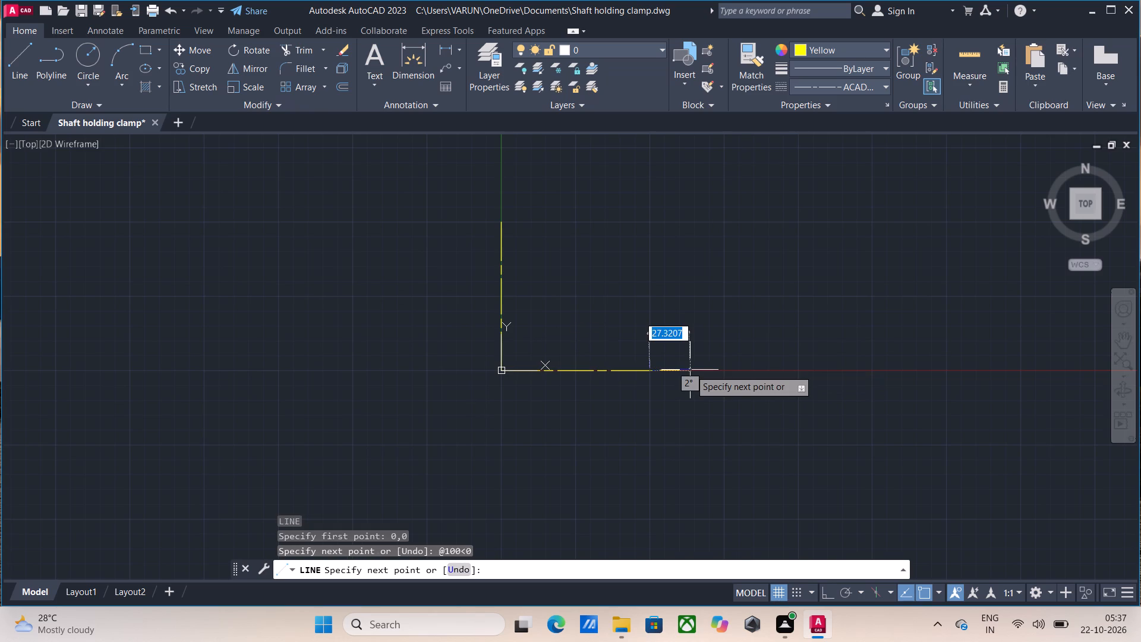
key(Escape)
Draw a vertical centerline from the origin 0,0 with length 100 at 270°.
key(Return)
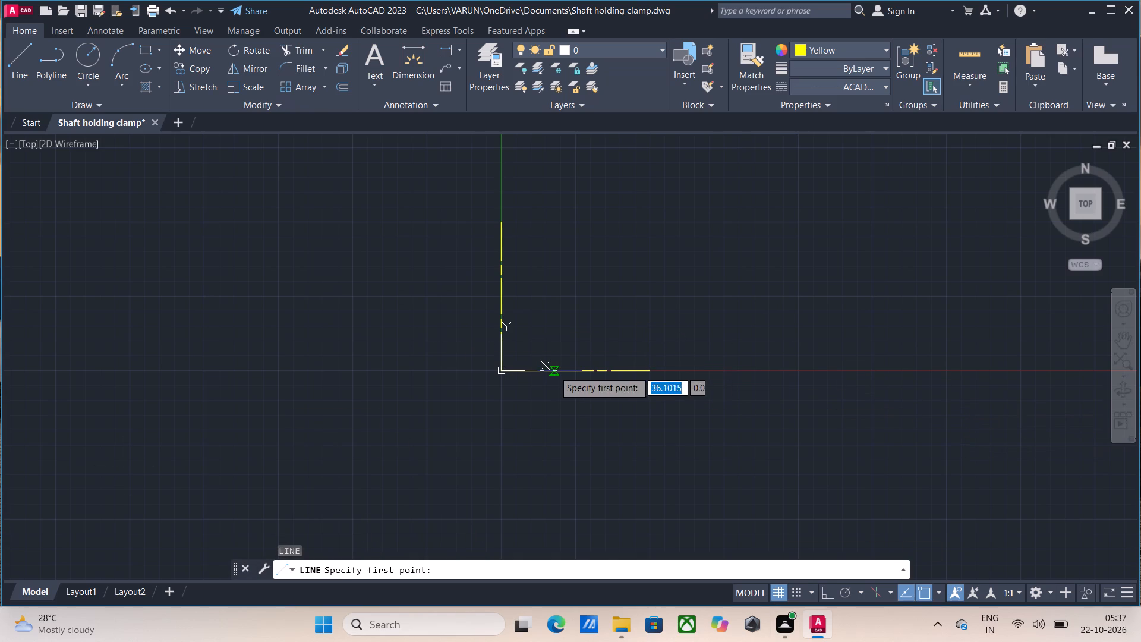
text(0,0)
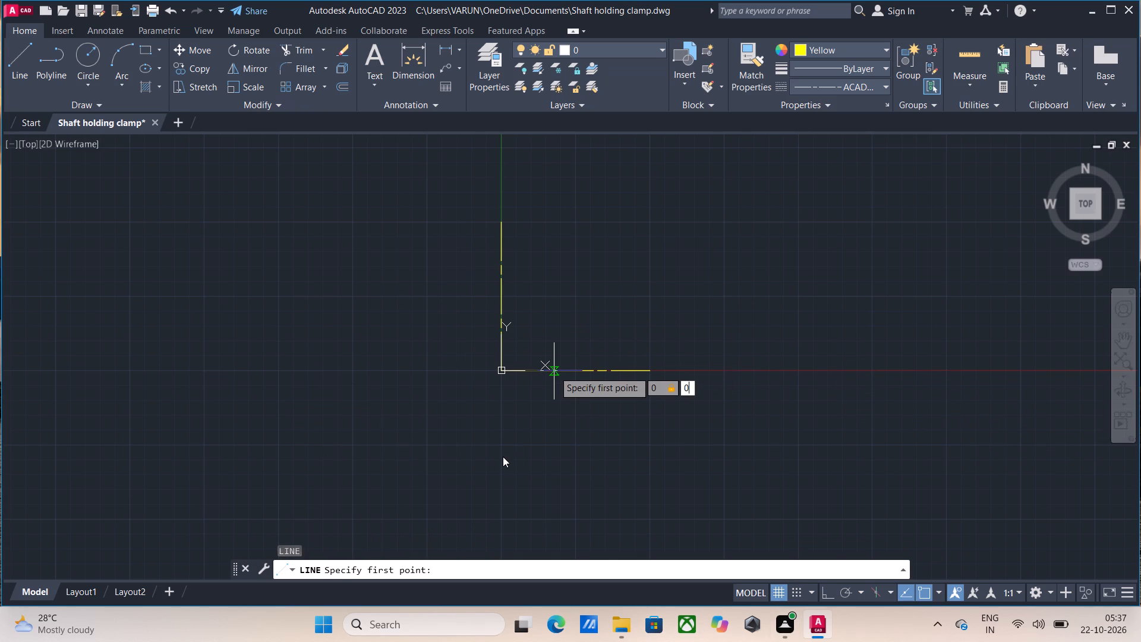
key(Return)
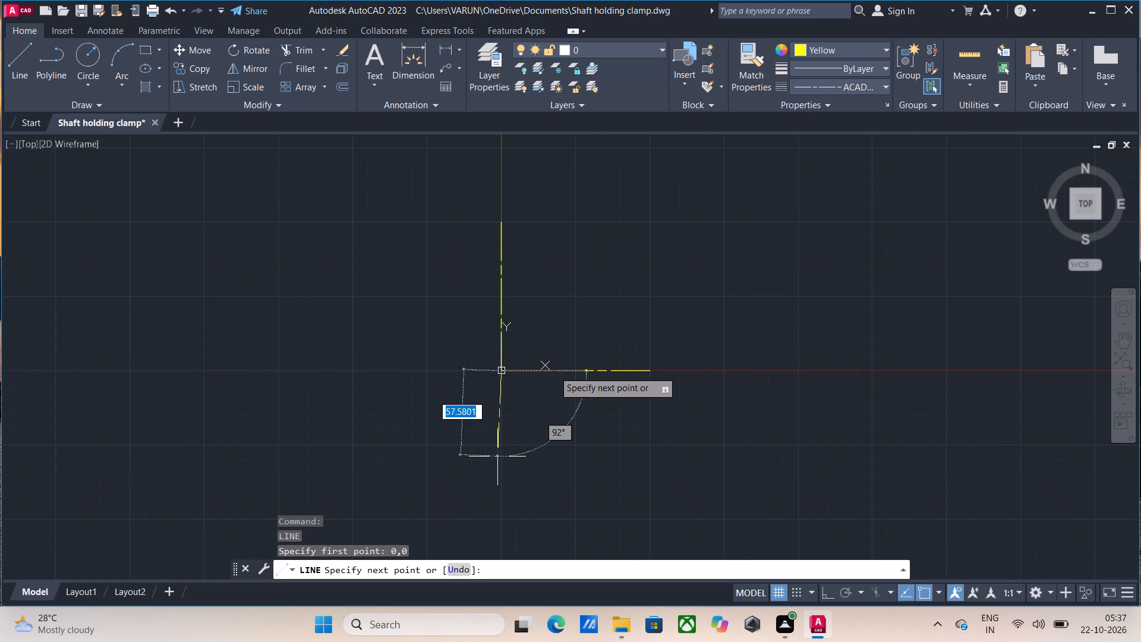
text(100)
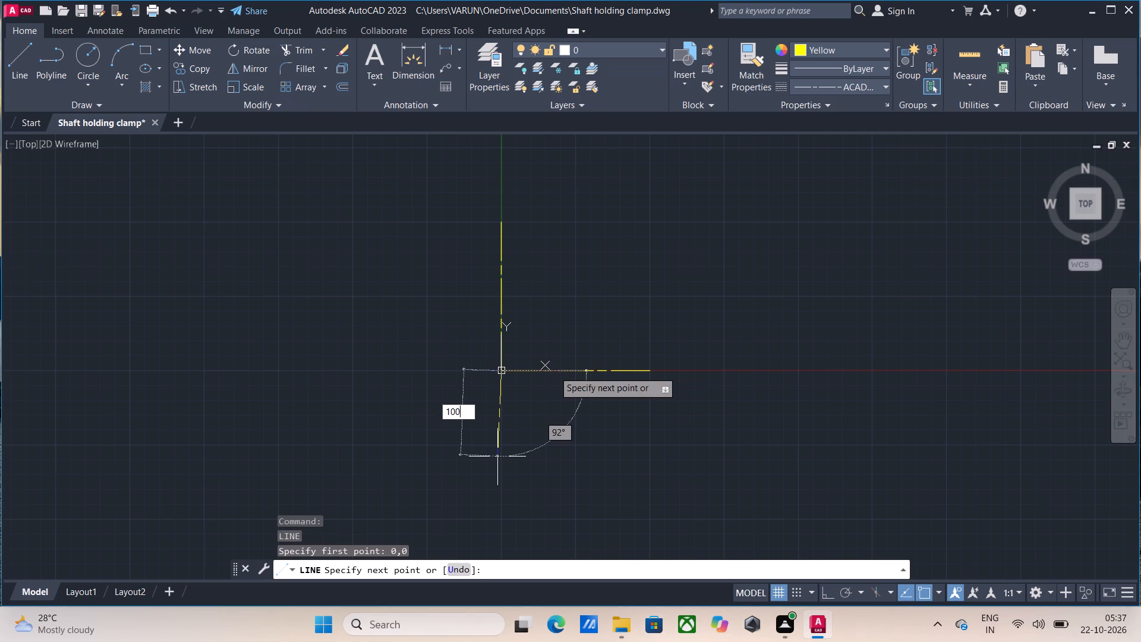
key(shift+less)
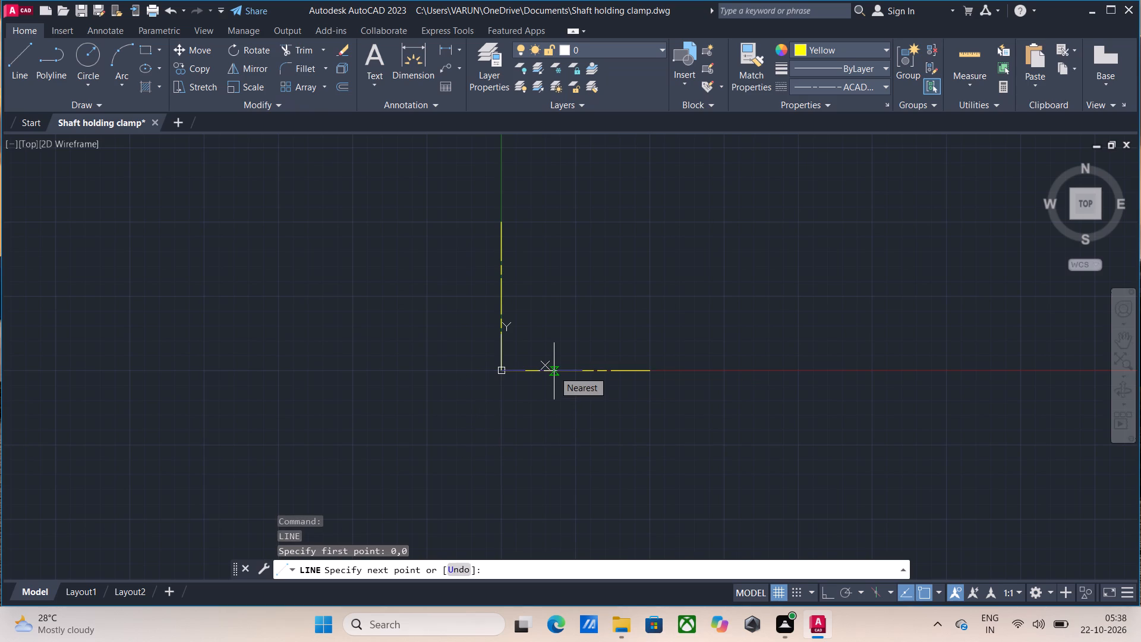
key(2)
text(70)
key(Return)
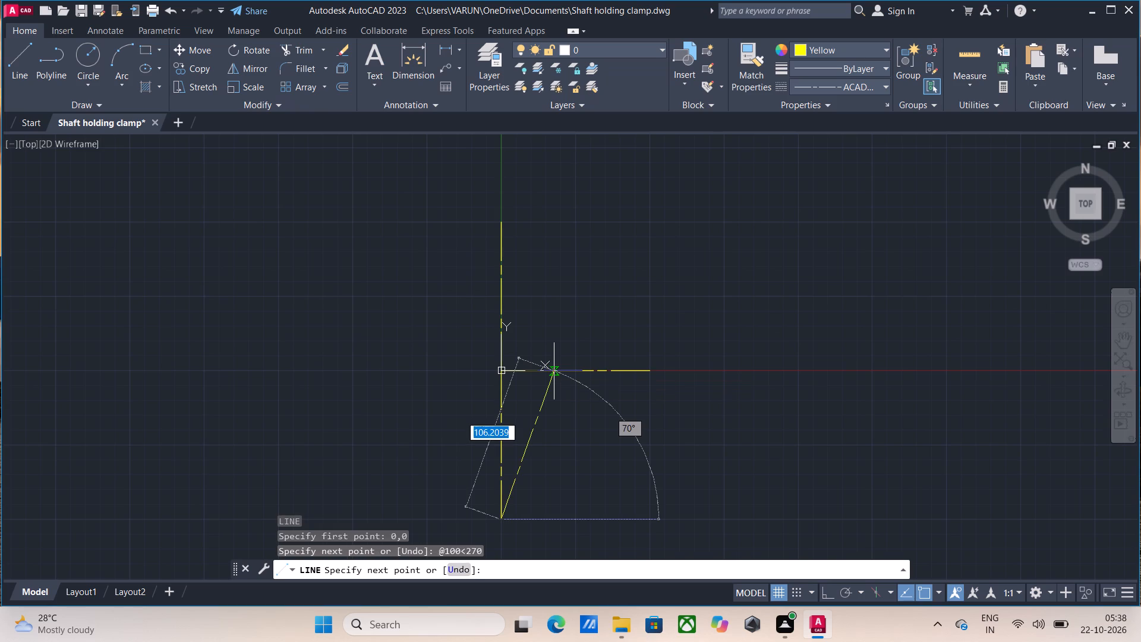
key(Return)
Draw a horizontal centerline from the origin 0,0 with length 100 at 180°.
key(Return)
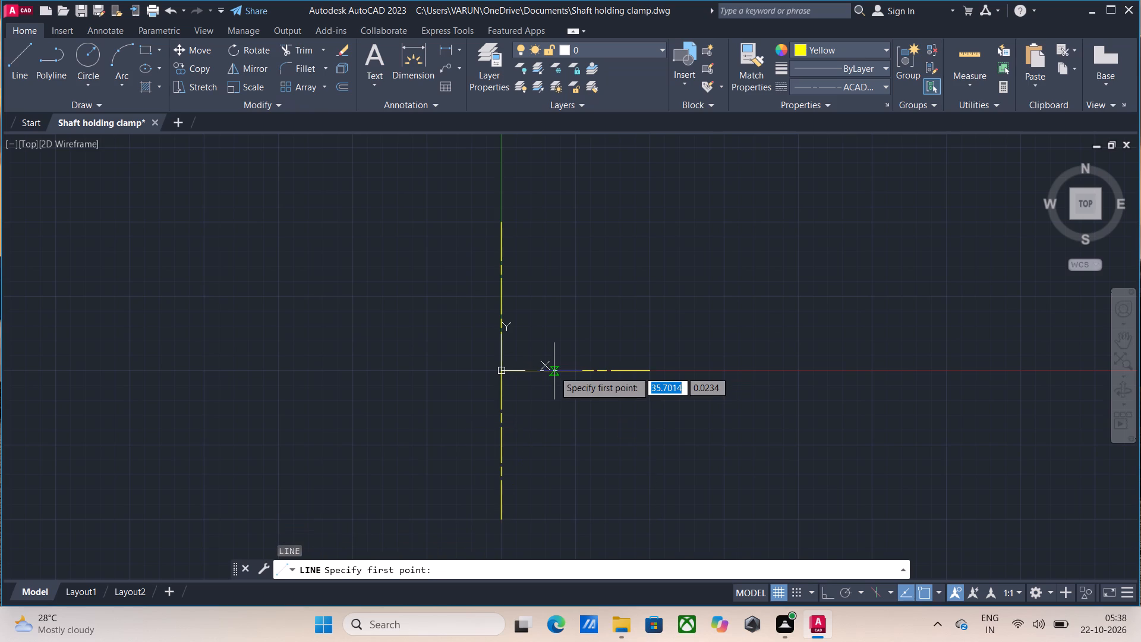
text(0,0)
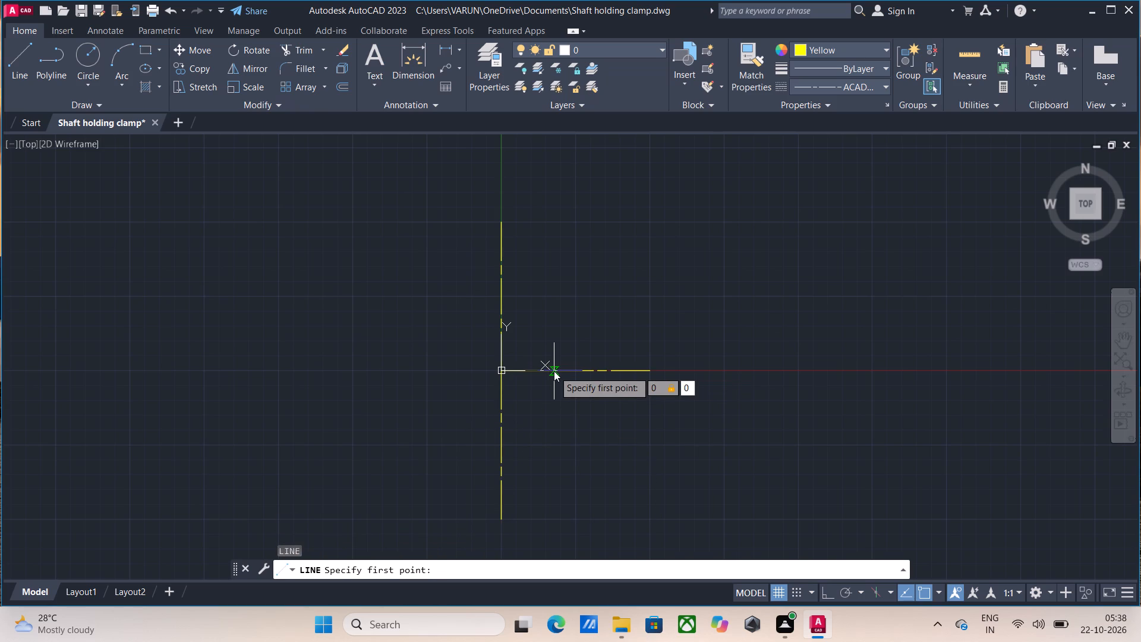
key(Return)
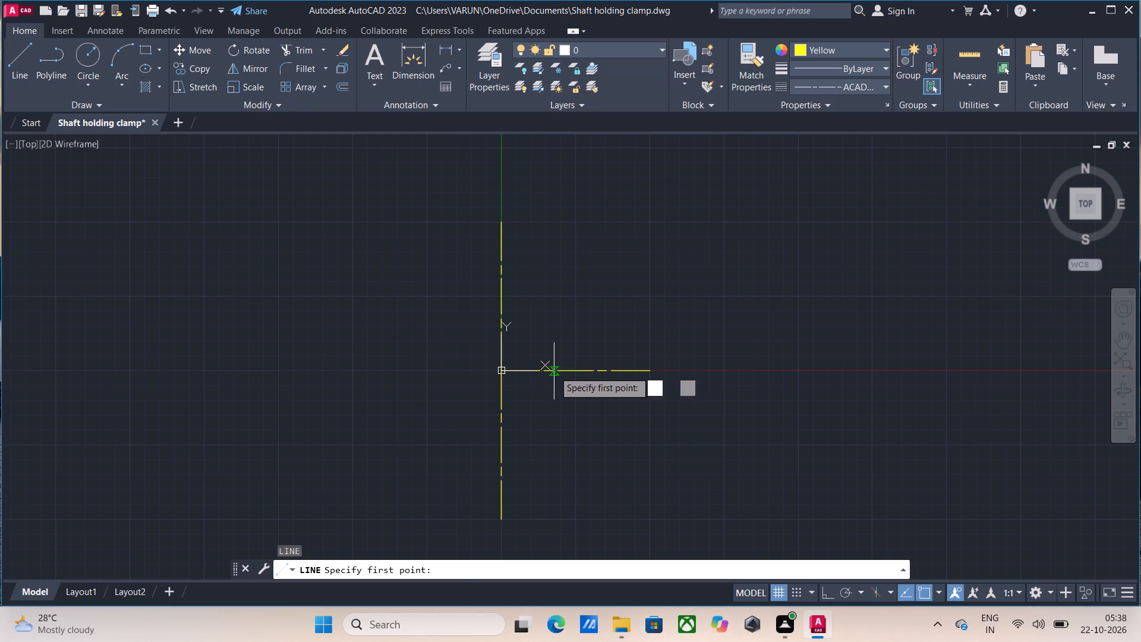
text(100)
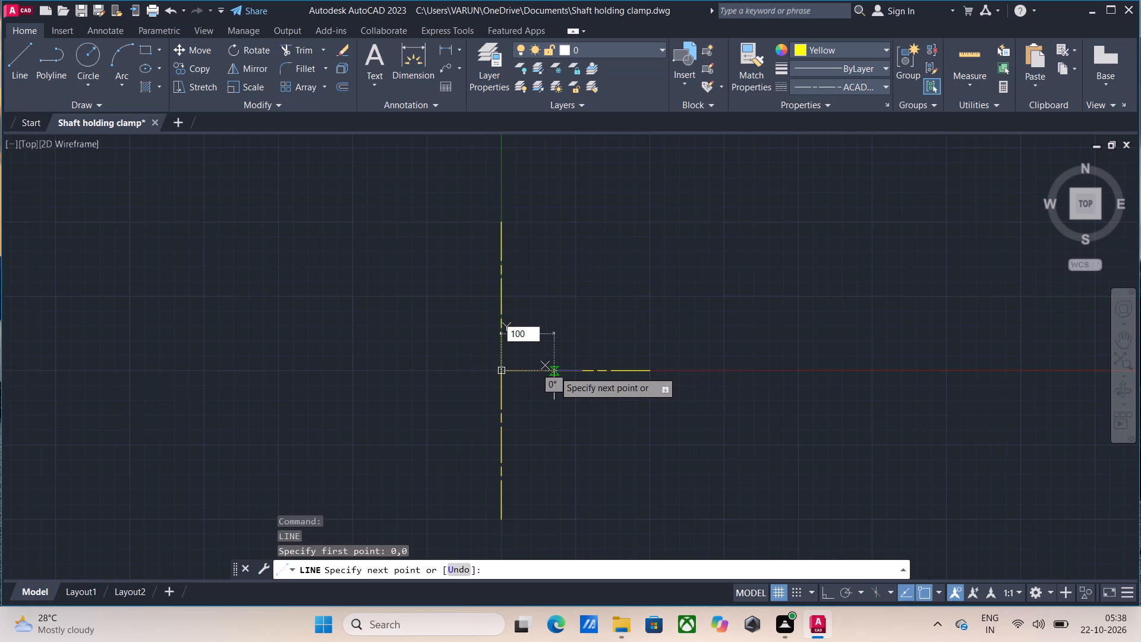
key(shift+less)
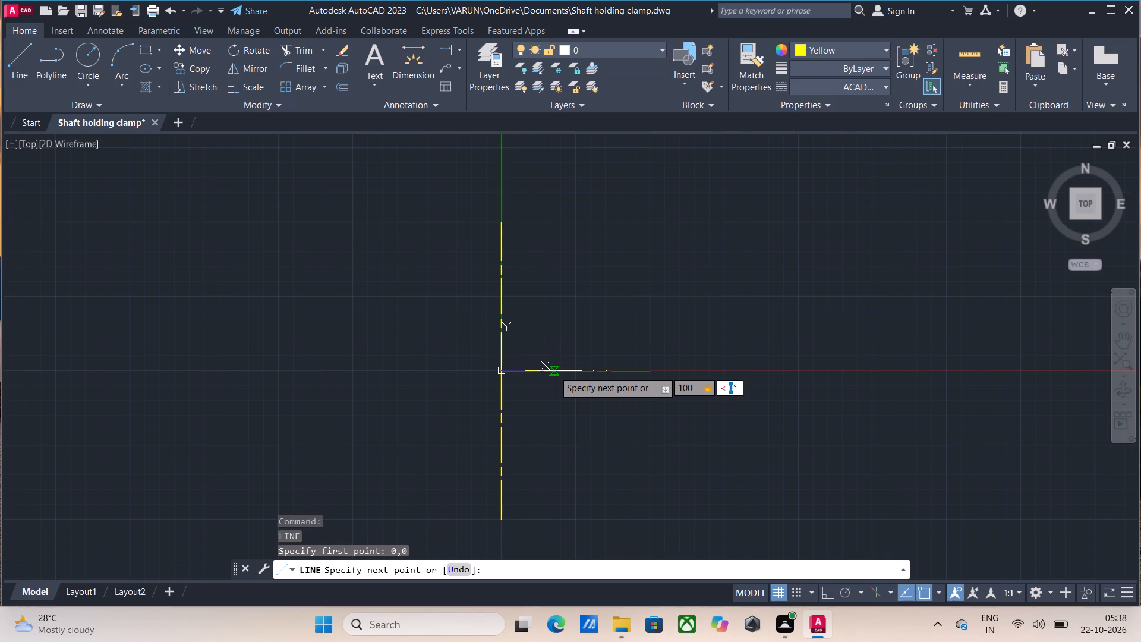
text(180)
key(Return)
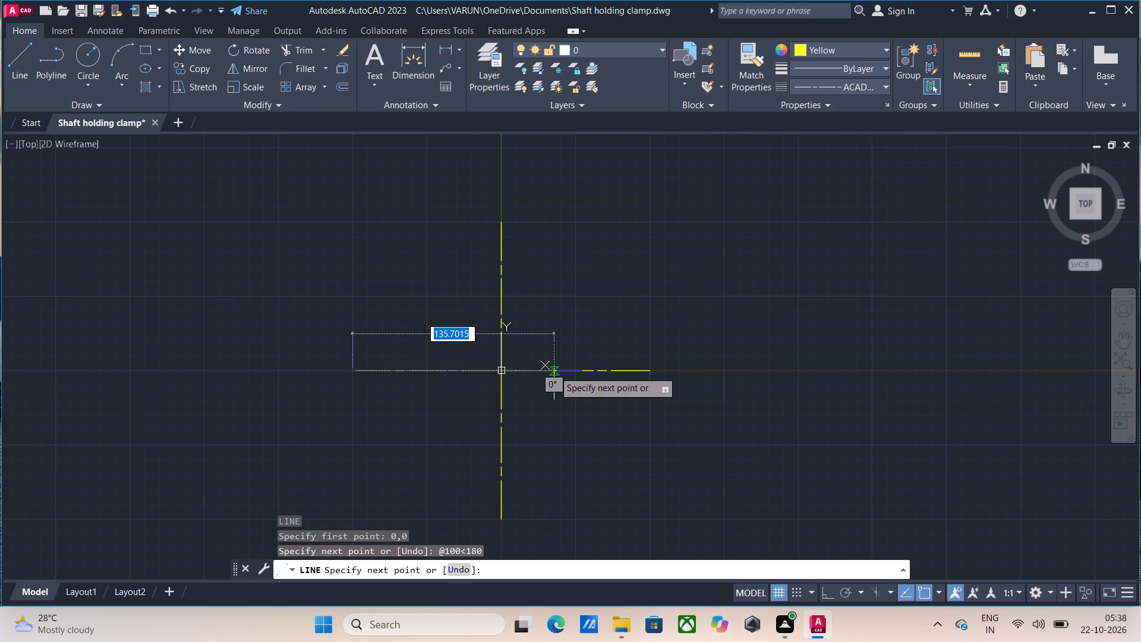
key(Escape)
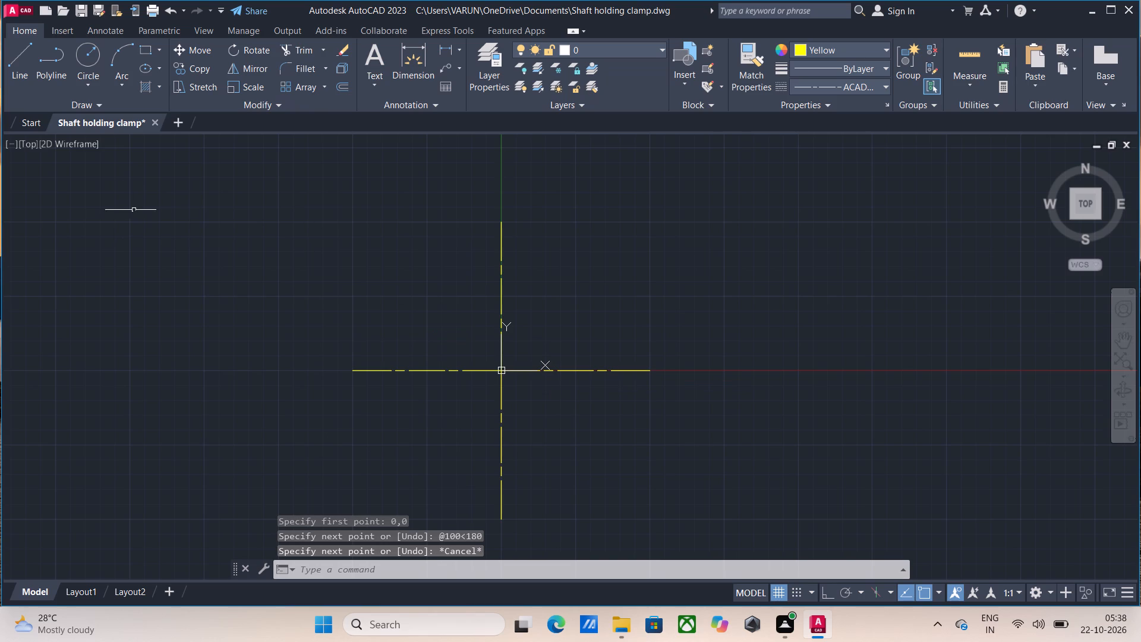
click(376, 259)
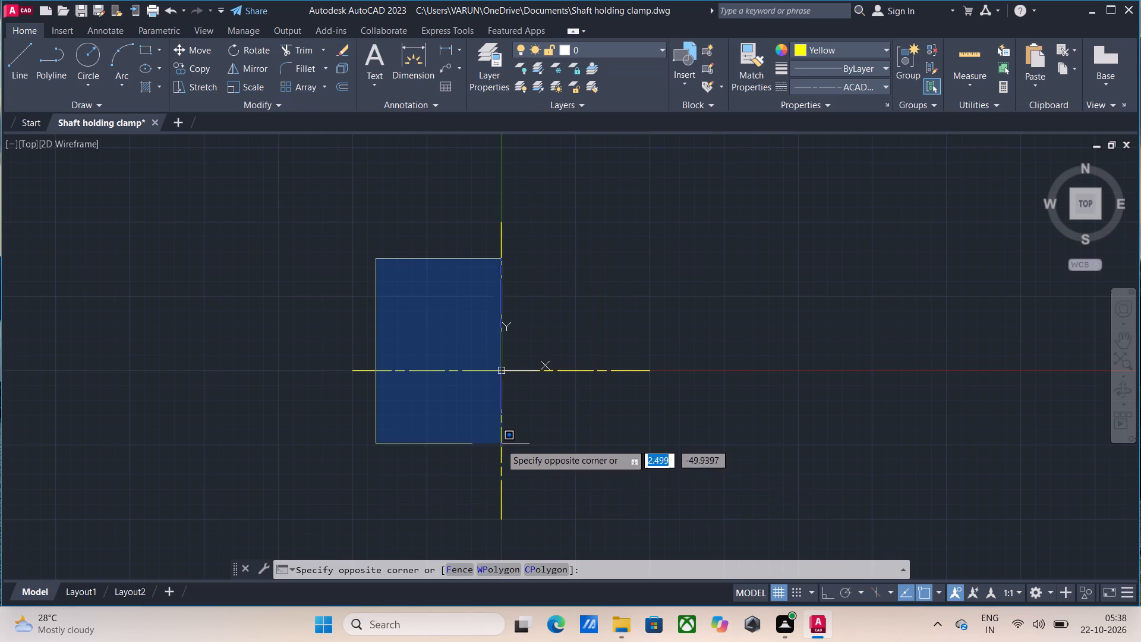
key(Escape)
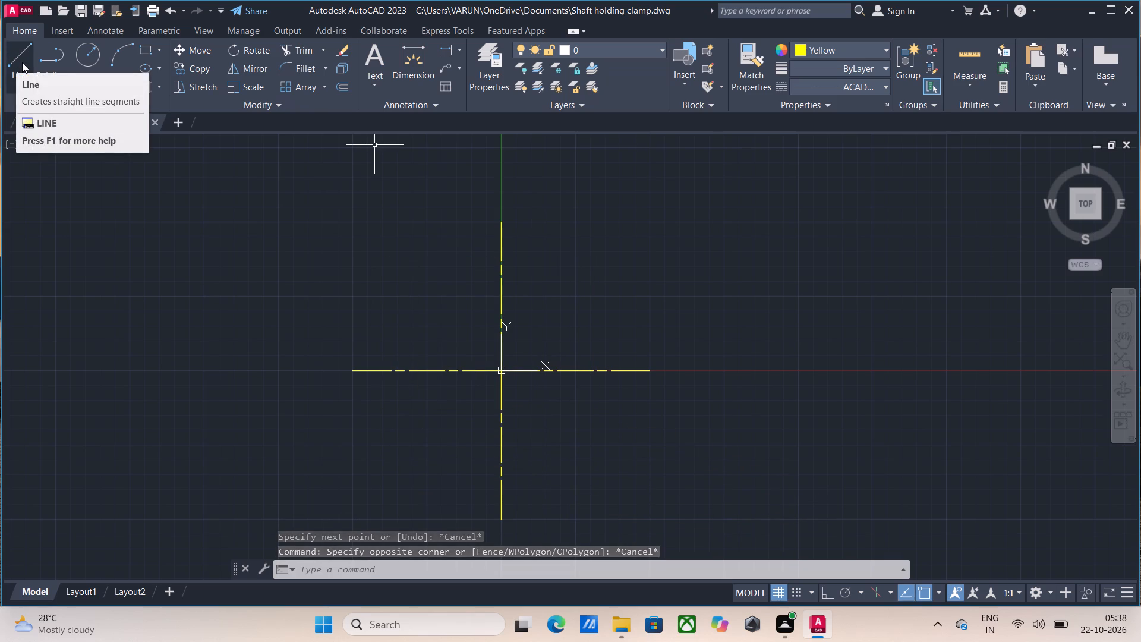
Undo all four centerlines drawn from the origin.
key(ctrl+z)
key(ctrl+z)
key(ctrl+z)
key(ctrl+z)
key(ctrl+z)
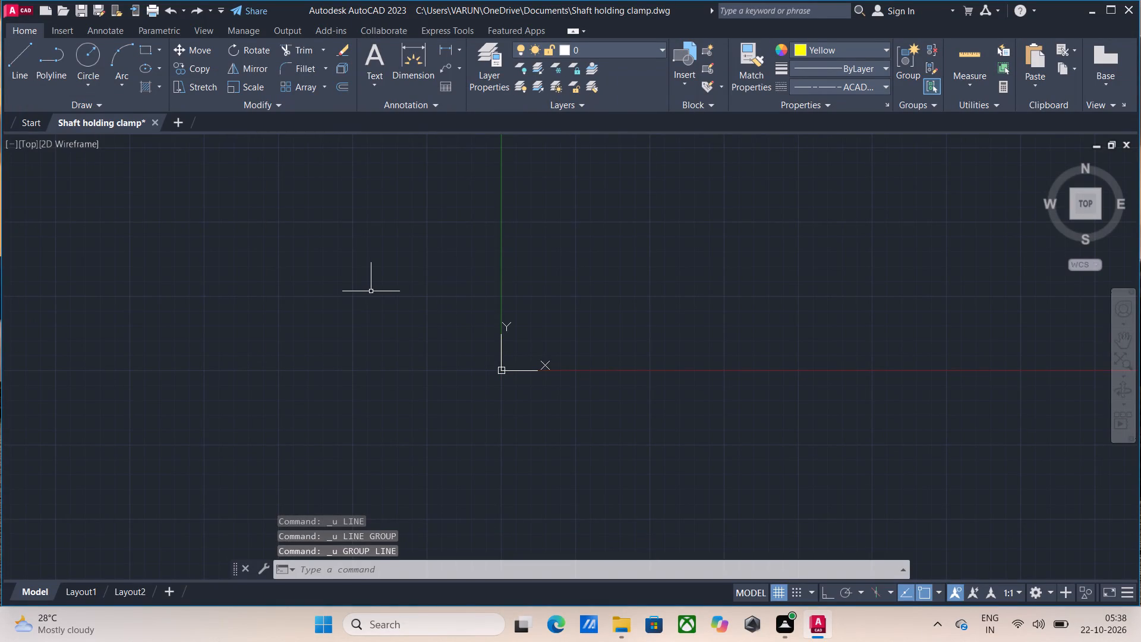
Draw a vertical centerline from the origin 0,0 with length 200 at 90°.
key(l)
key(Return)
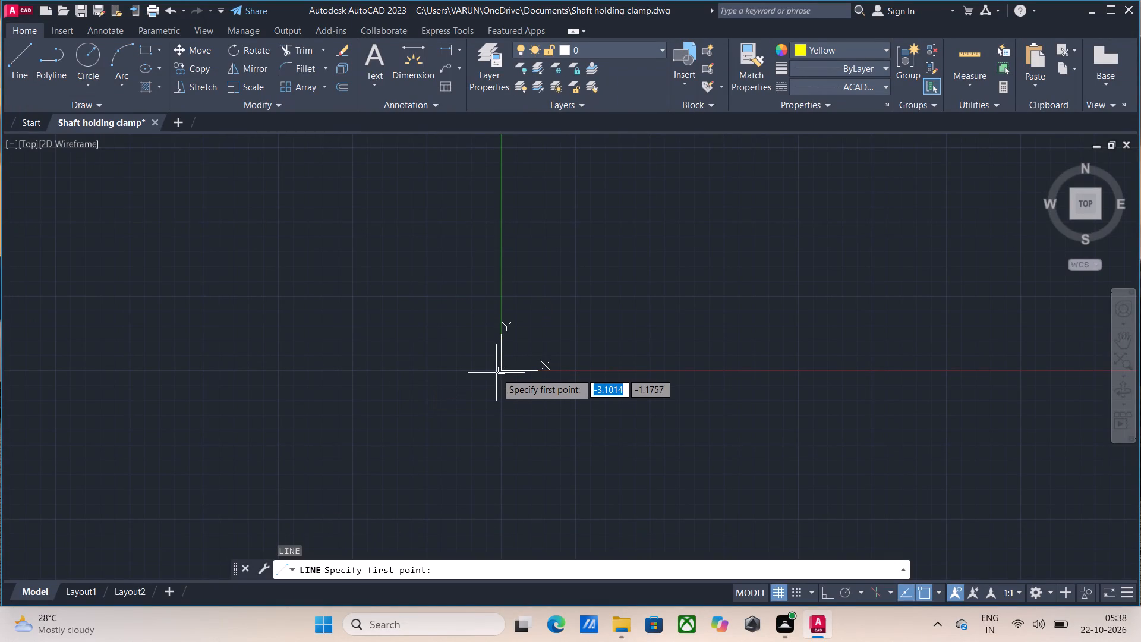
text(0,0)
key(Return)
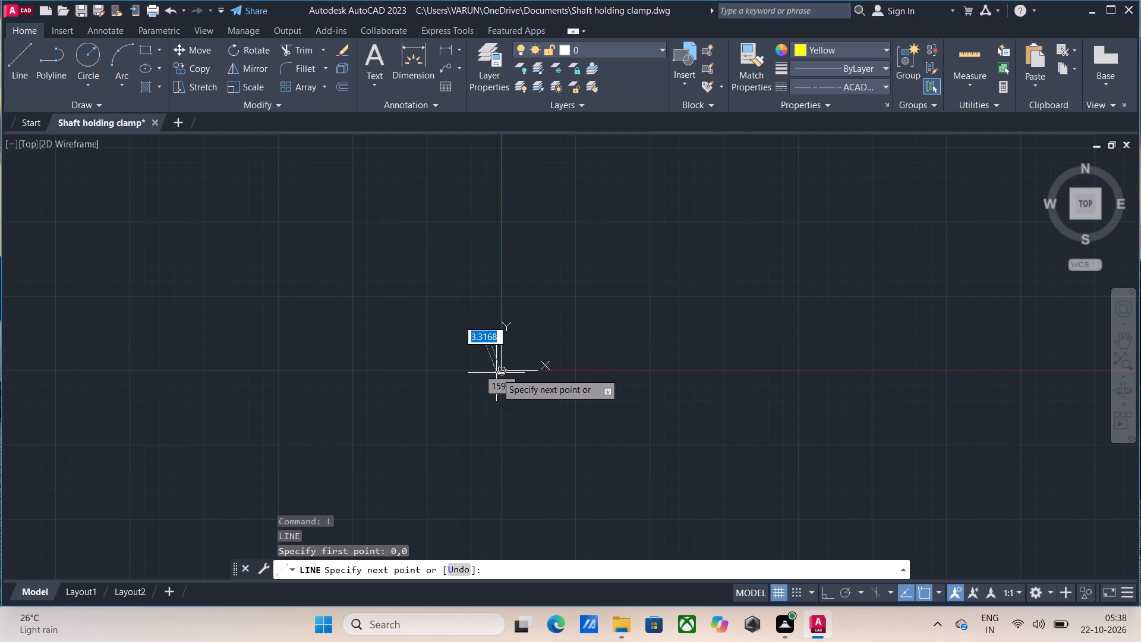
text(2200)
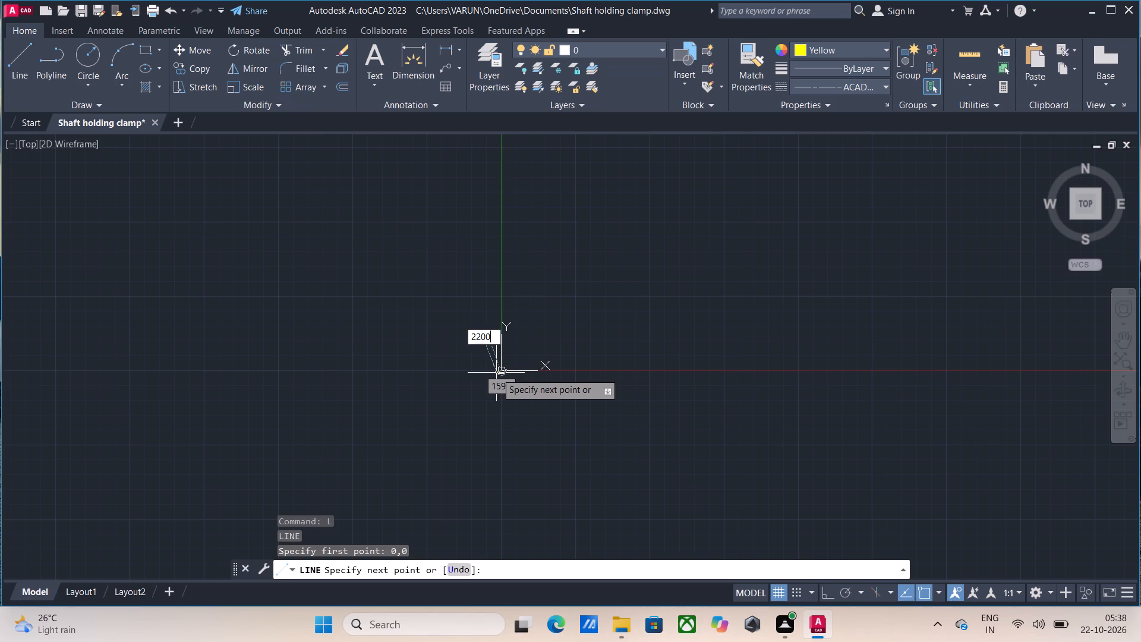
key(BackSpace)
key(BackSpace)
key(BackSpace)
text(00)
key(shift+less)
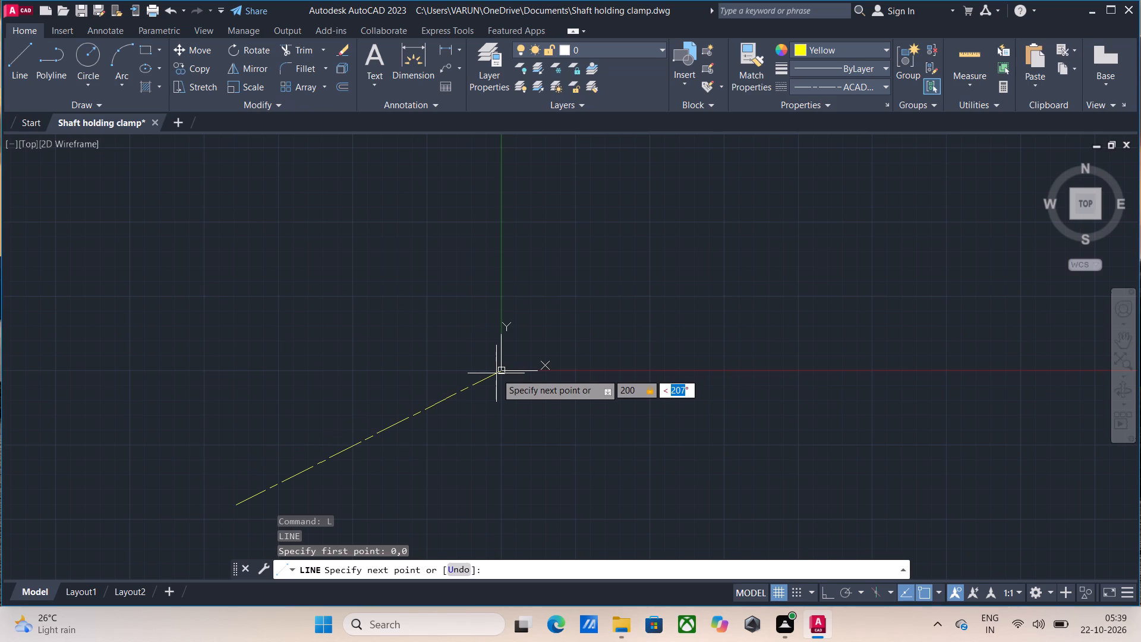
text(90)
key(Return)
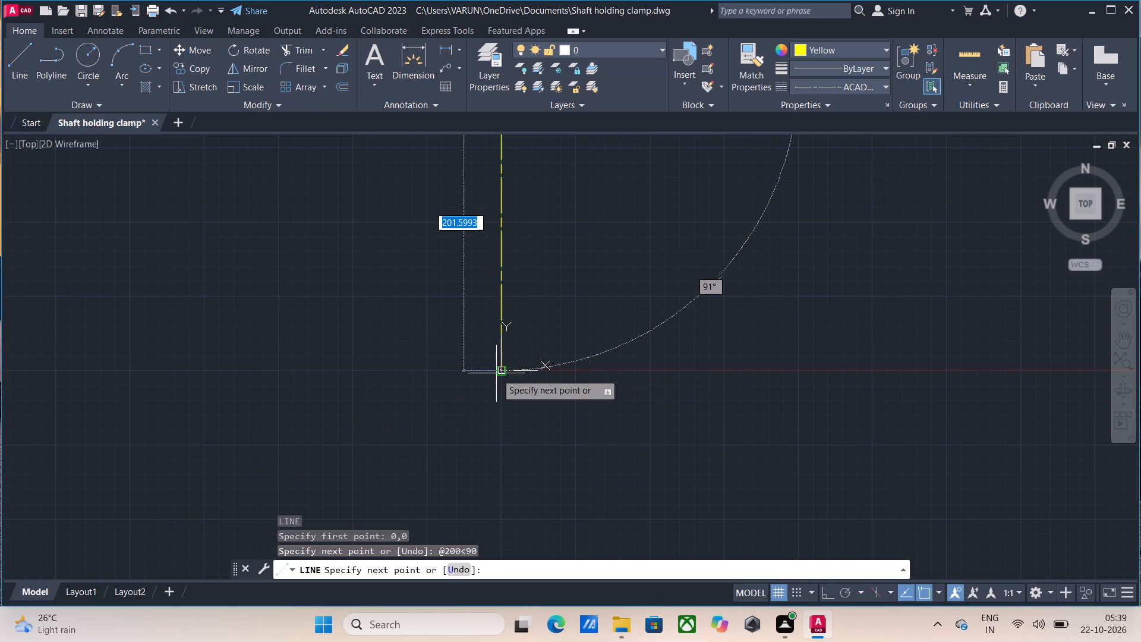
key(Return)
Draw a horizontal centerline from the origin 0,0 with length 200 at 0°.
key(Return)
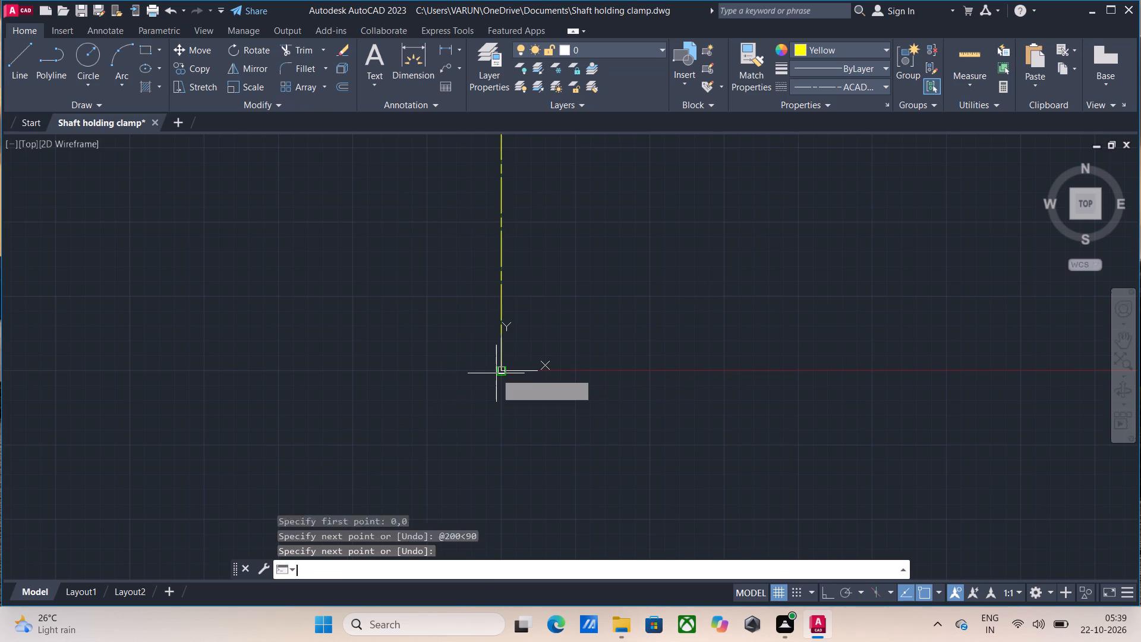
text(0,0)
key(Return)
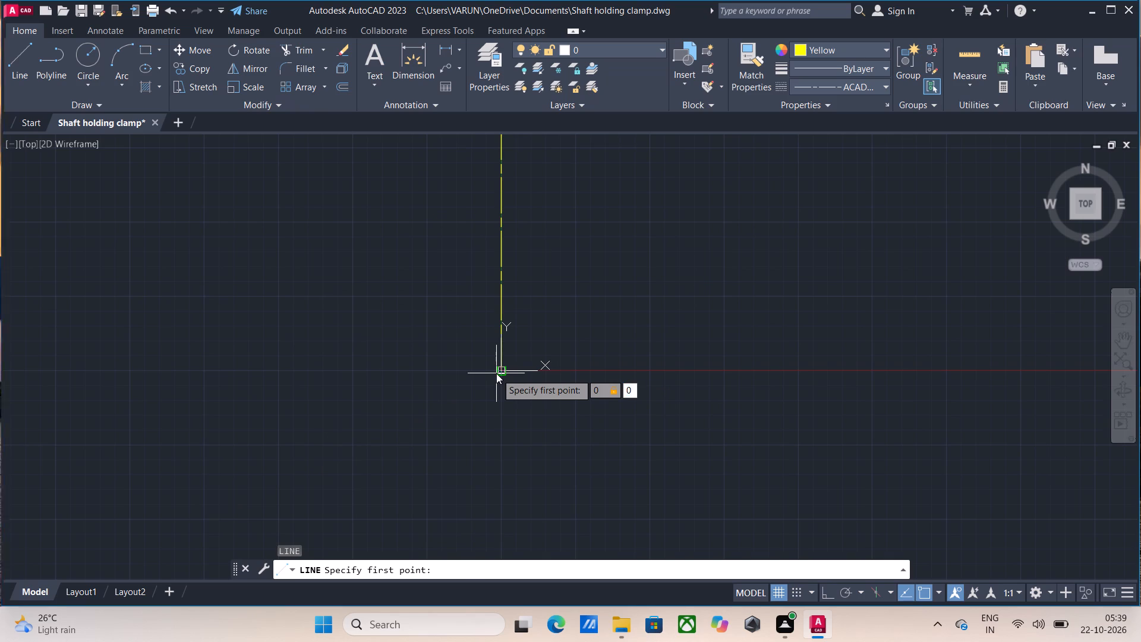
text(200)
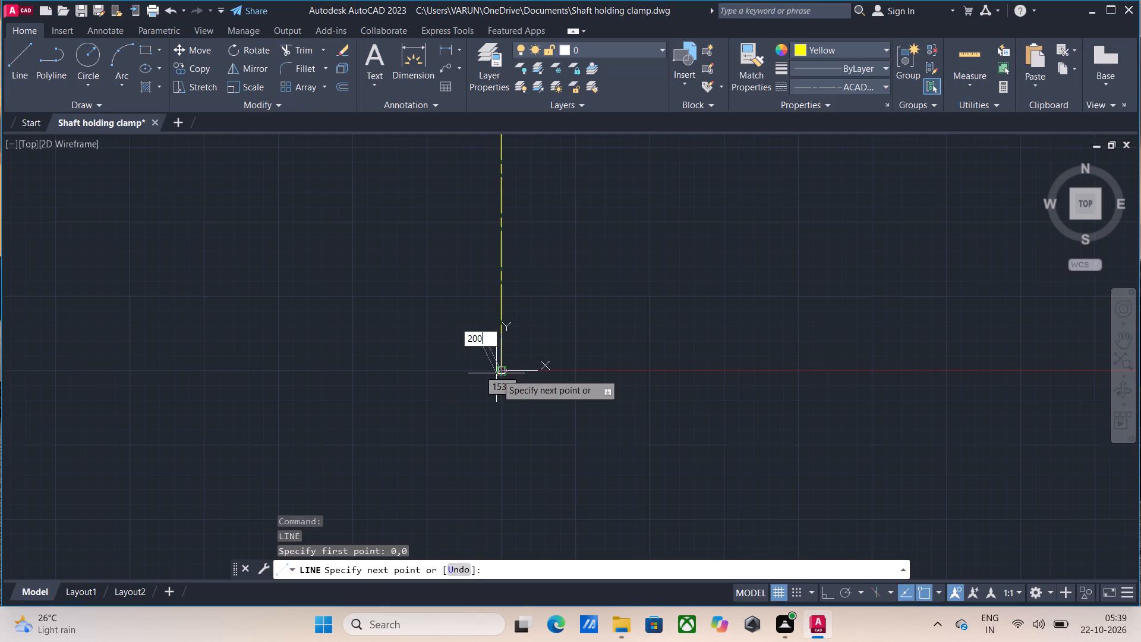
key(shift+less)
key(0)
key(Return)
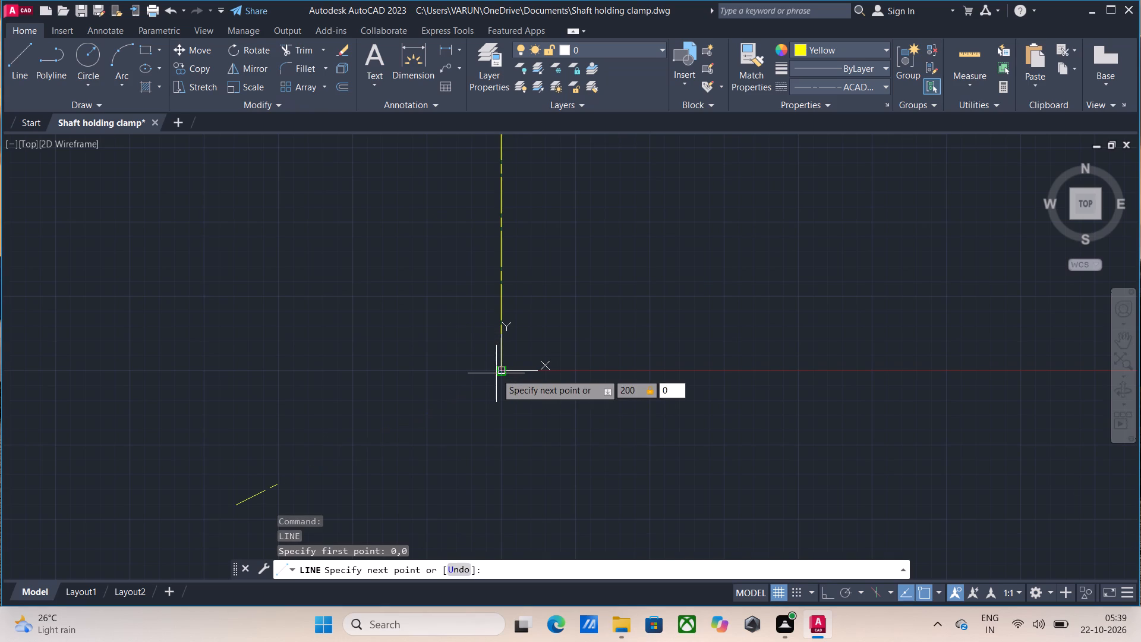
key(Return)
Draw a horizontal centerline from the origin 0,0 with length 200 at 180°.
key(Return)
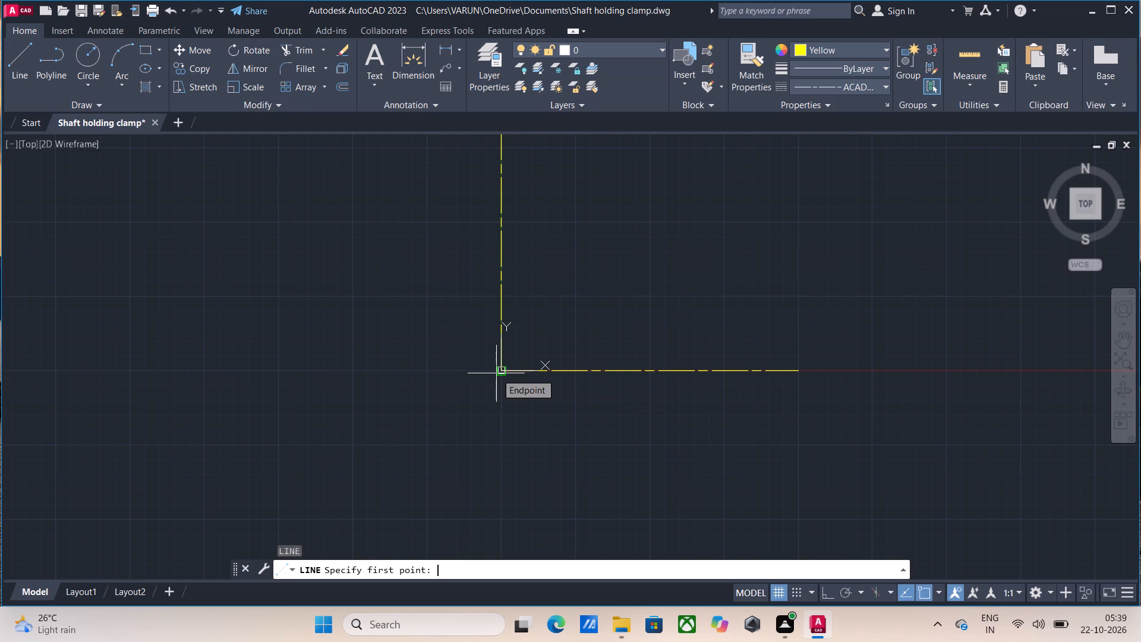
key(0)
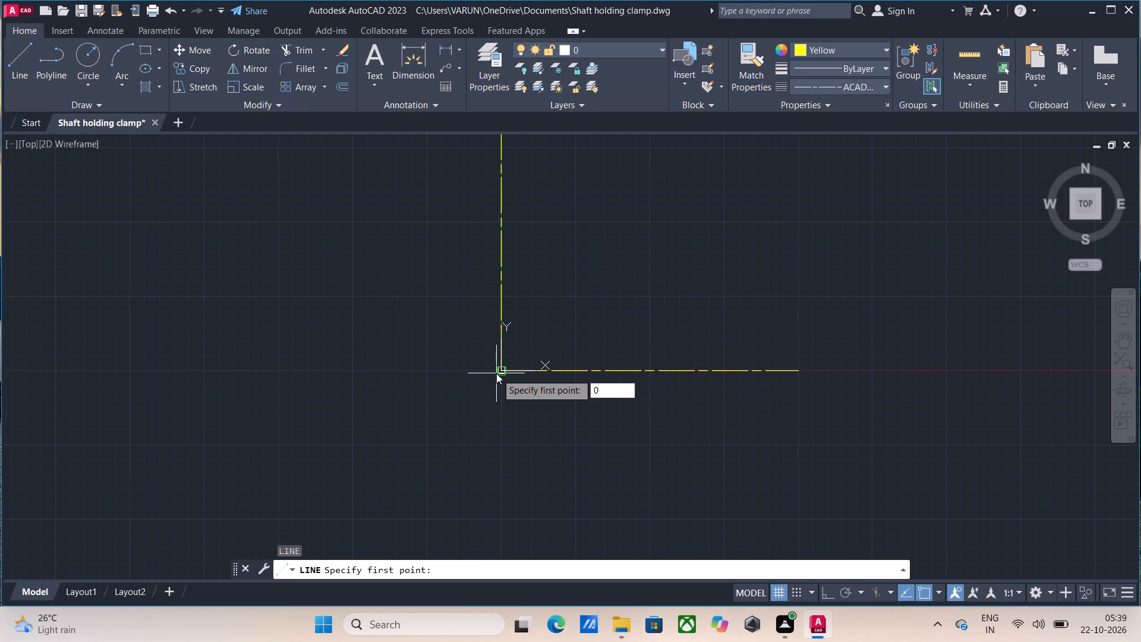
text(,0)
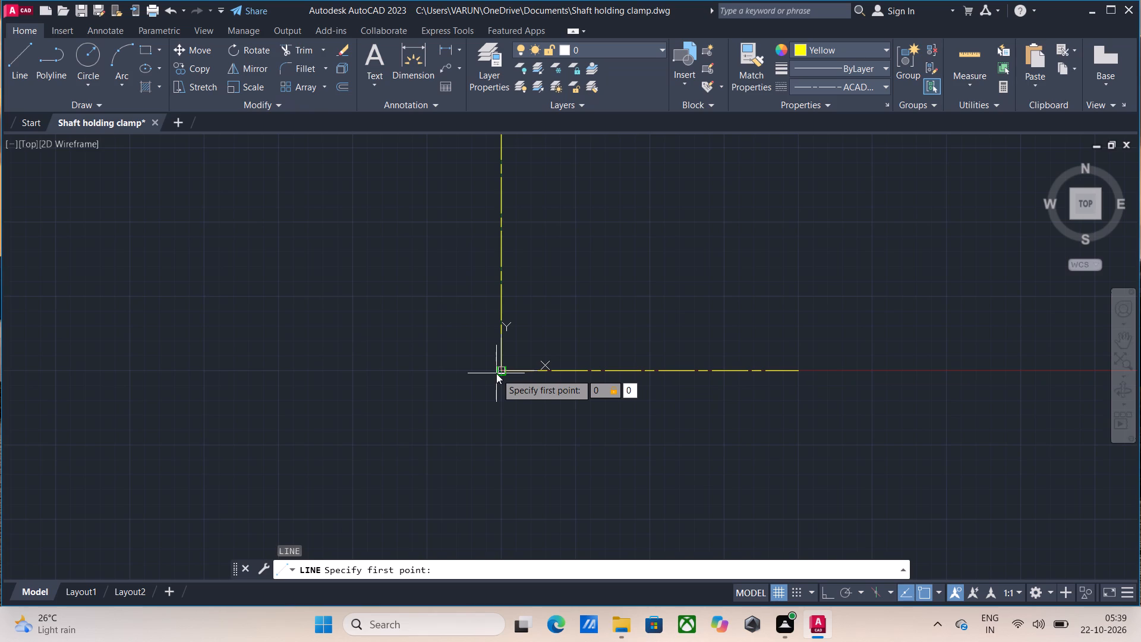
key(Return)
text(200)
key(shift+less)
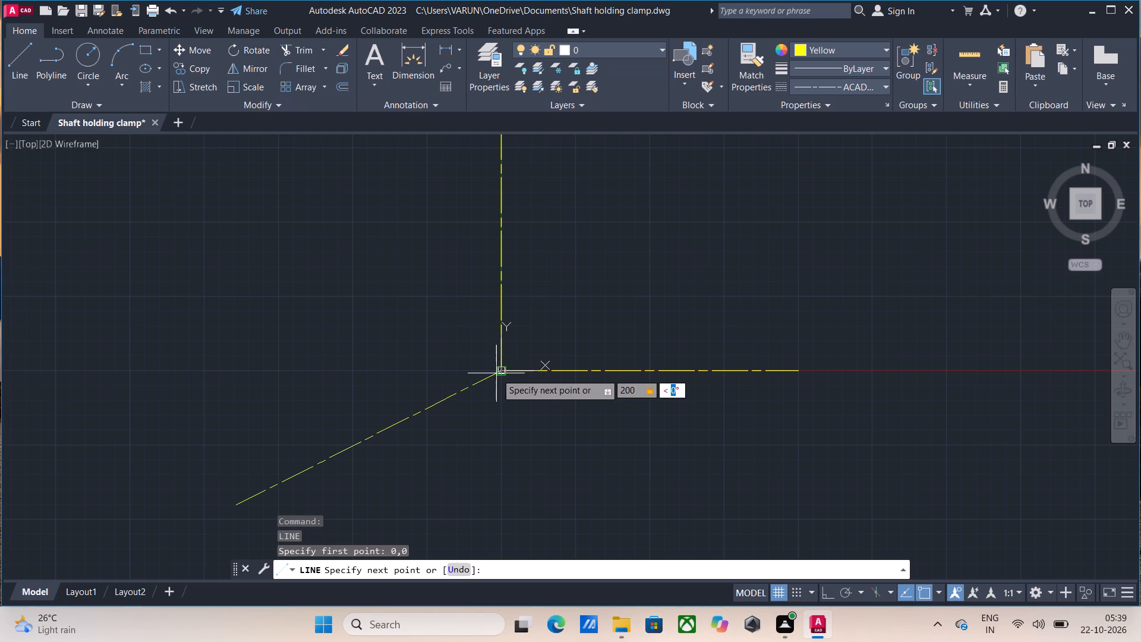
text(180)
key(Return)
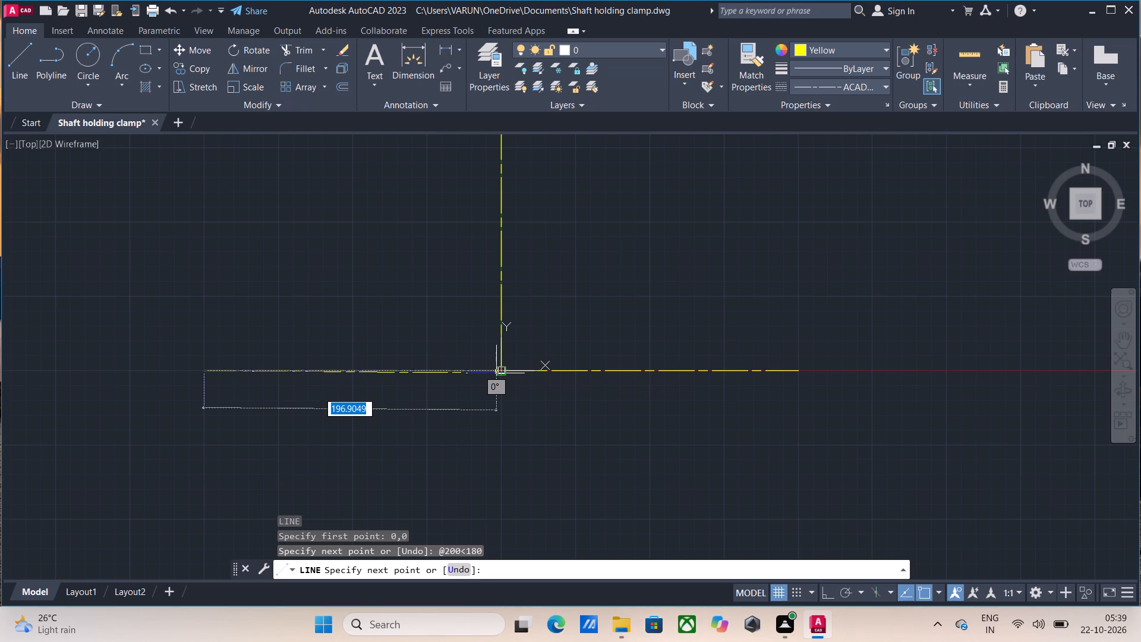
key(Return)
Draw a vertical centerline from the origin 0,0 with length 200 at 270°.
key(Return)
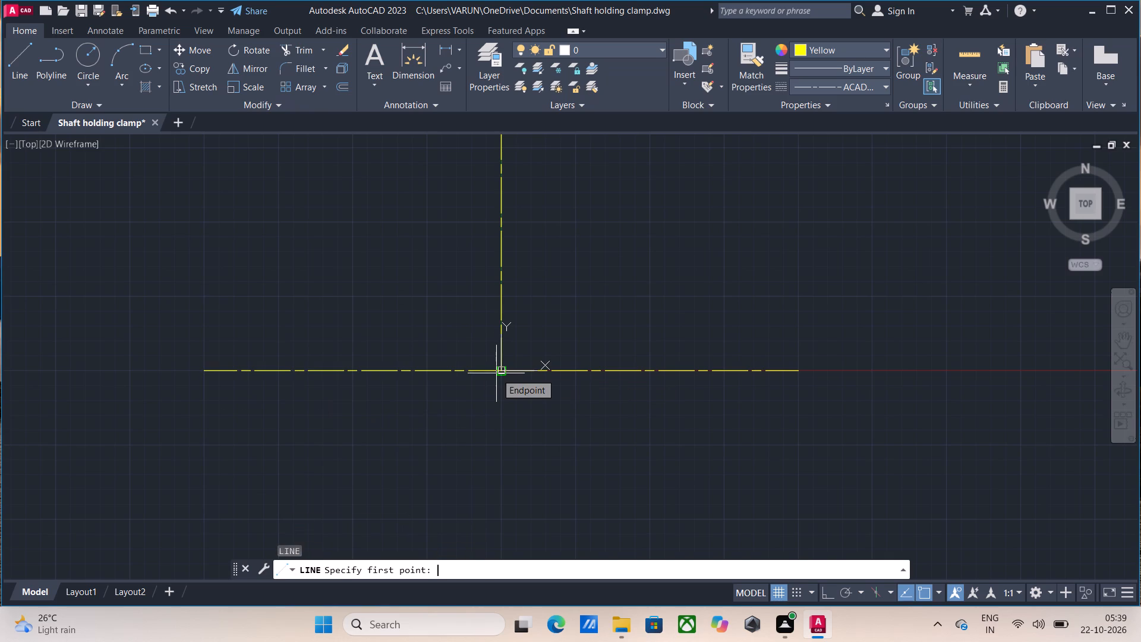
key(0)
text(,0)
key(Return)
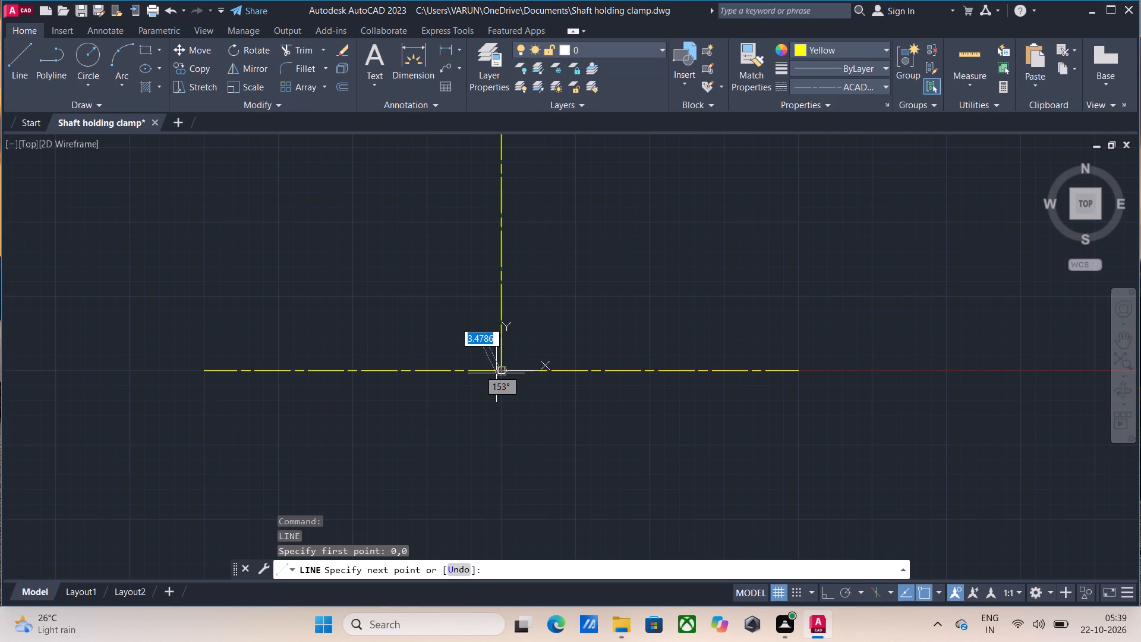
text(200)
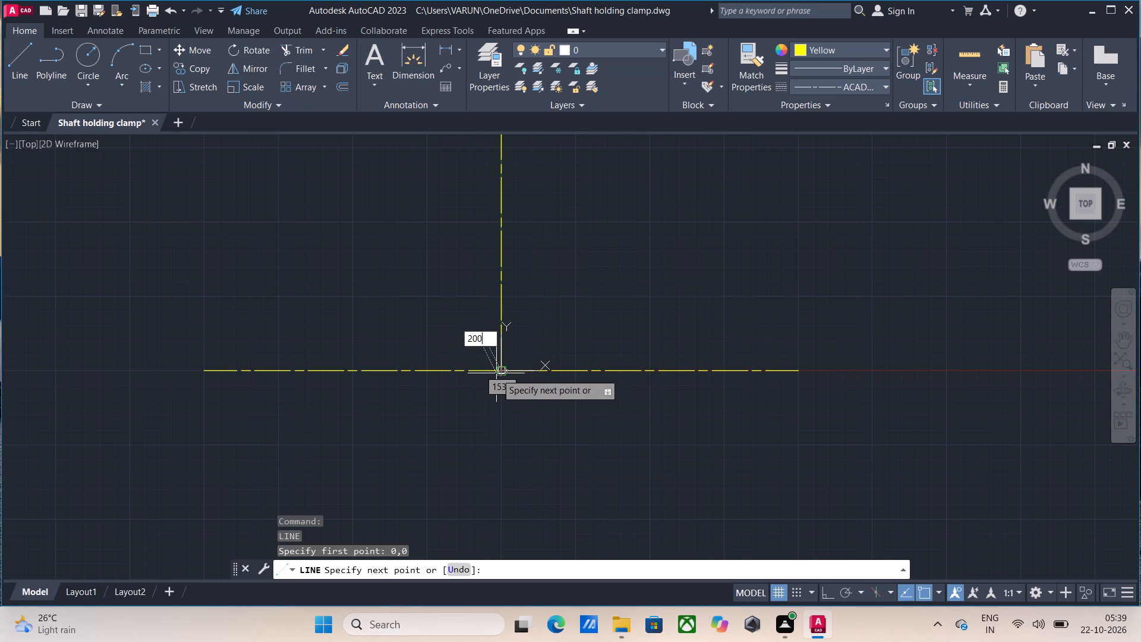
key(shift+less)
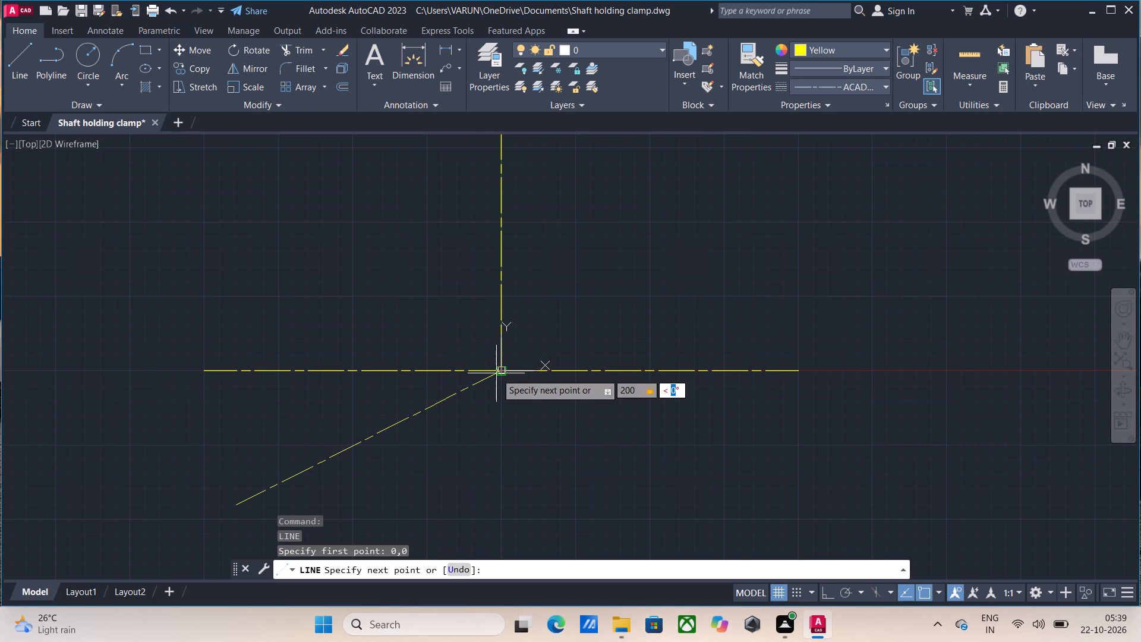
text(270)
key(Return)
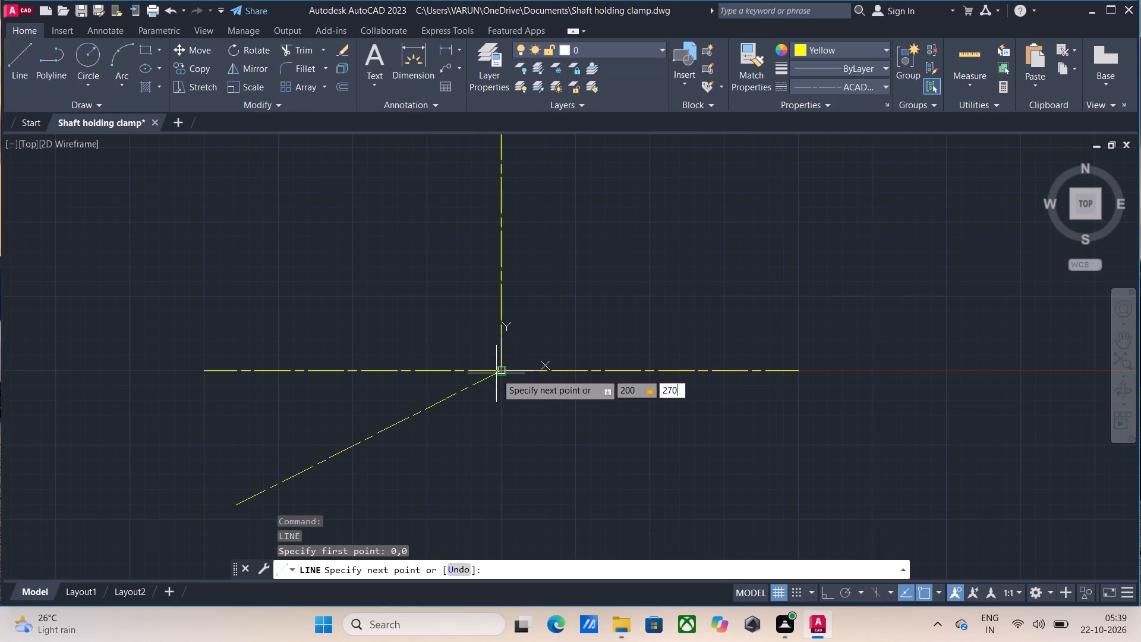
key(Escape)
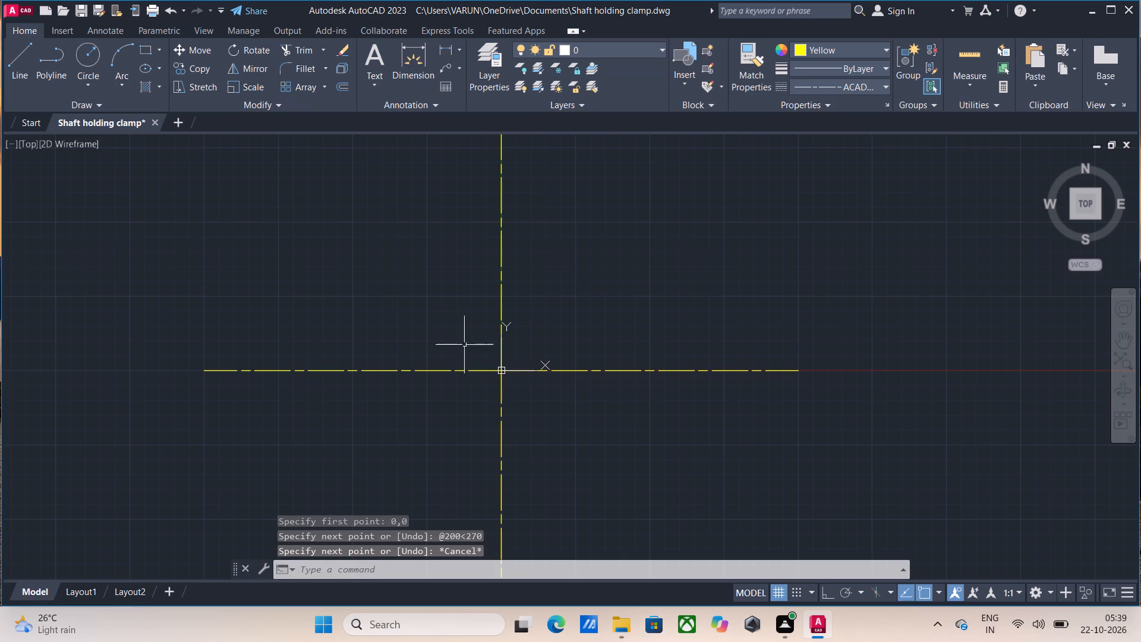
Join the four centerline segments that meet at the origin.
click(665, 515)
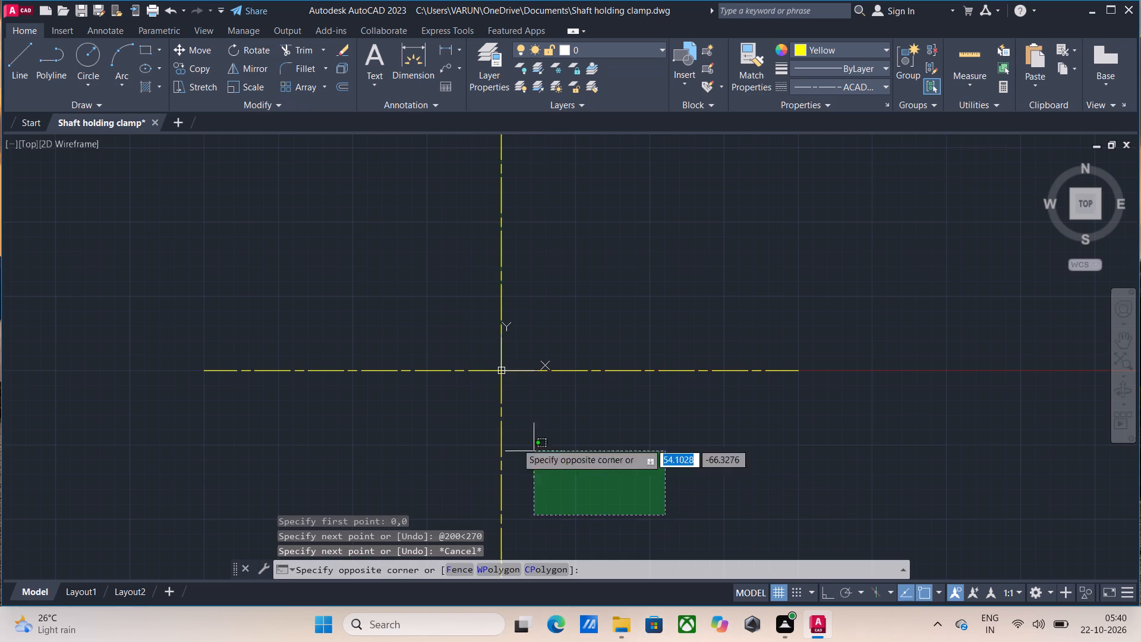
click(429, 267)
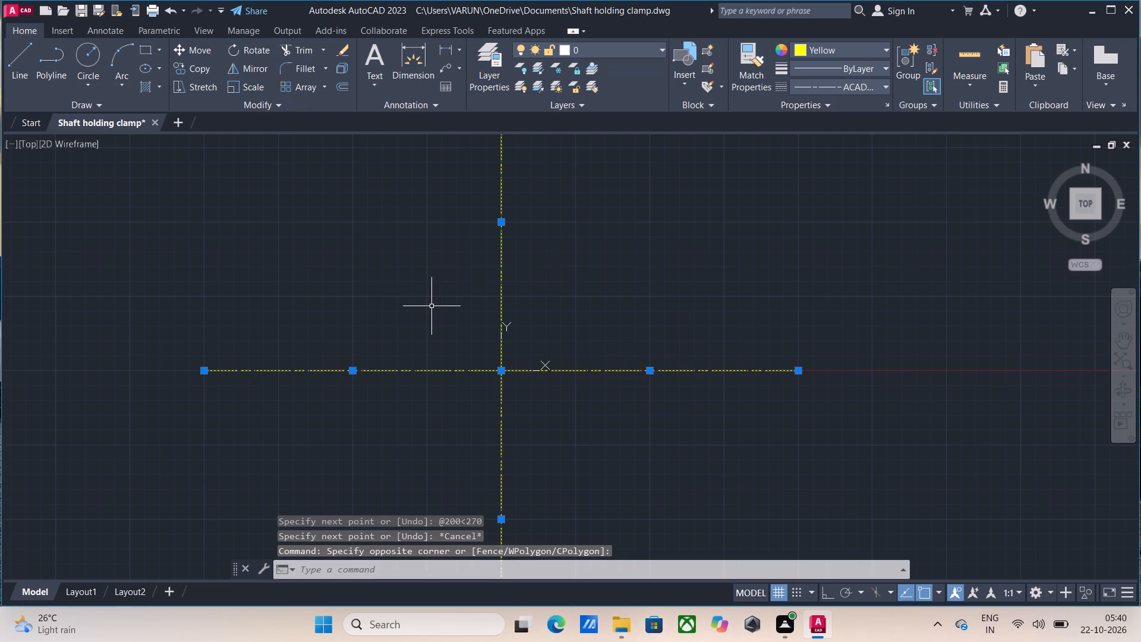
key(j)
key(Return)
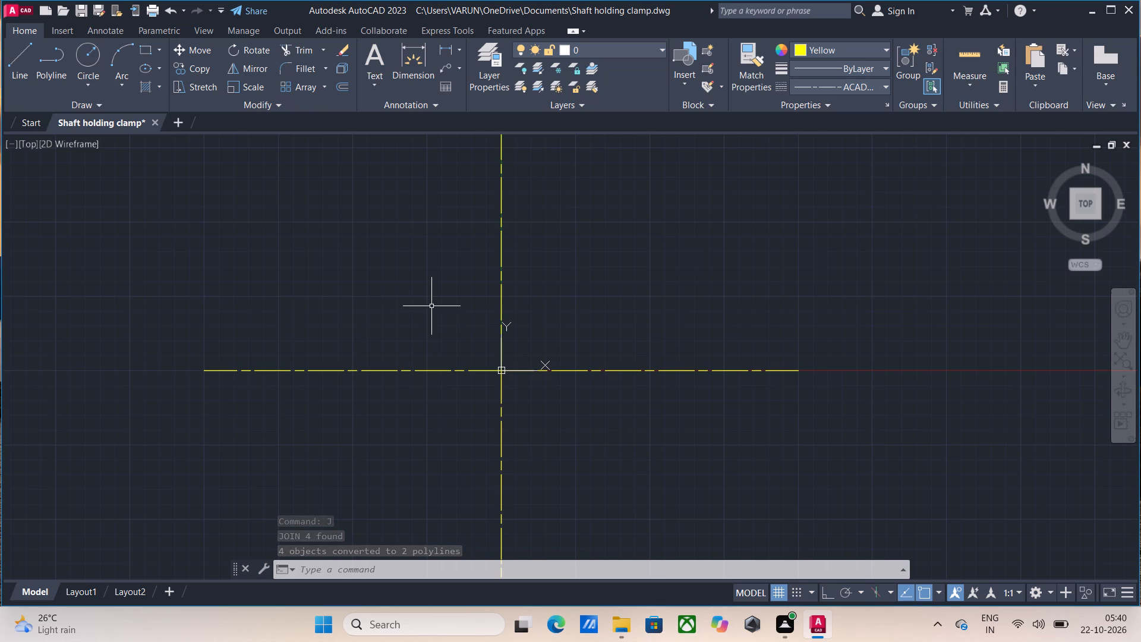
Set the current linetype and object color to ByLayer for the outline geometry.
scroll(351, 229, down, 1)
middle_drag(354, 233, 358, 248)
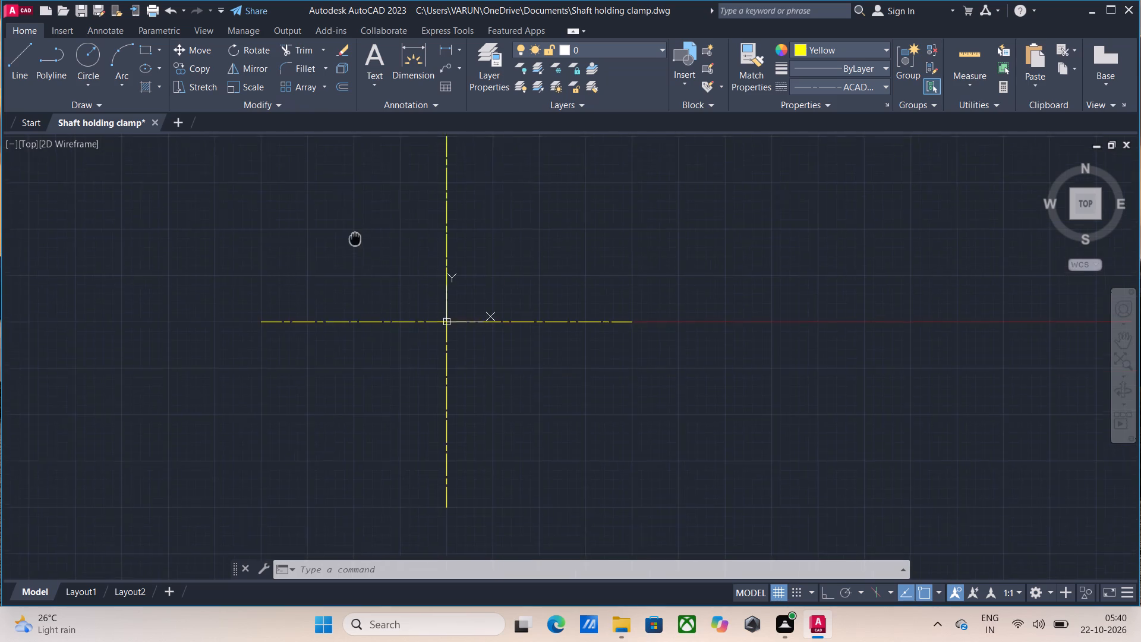
middle_drag(358, 248, 419, 289)
scroll(421, 279, up, 1)
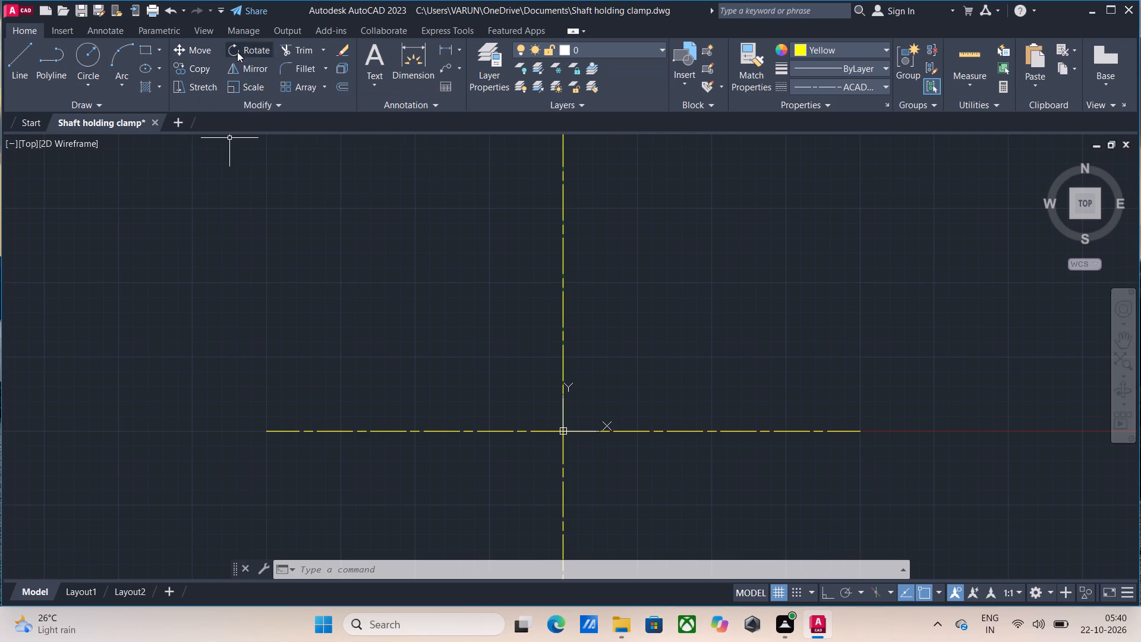
click(856, 86)
click(850, 106)
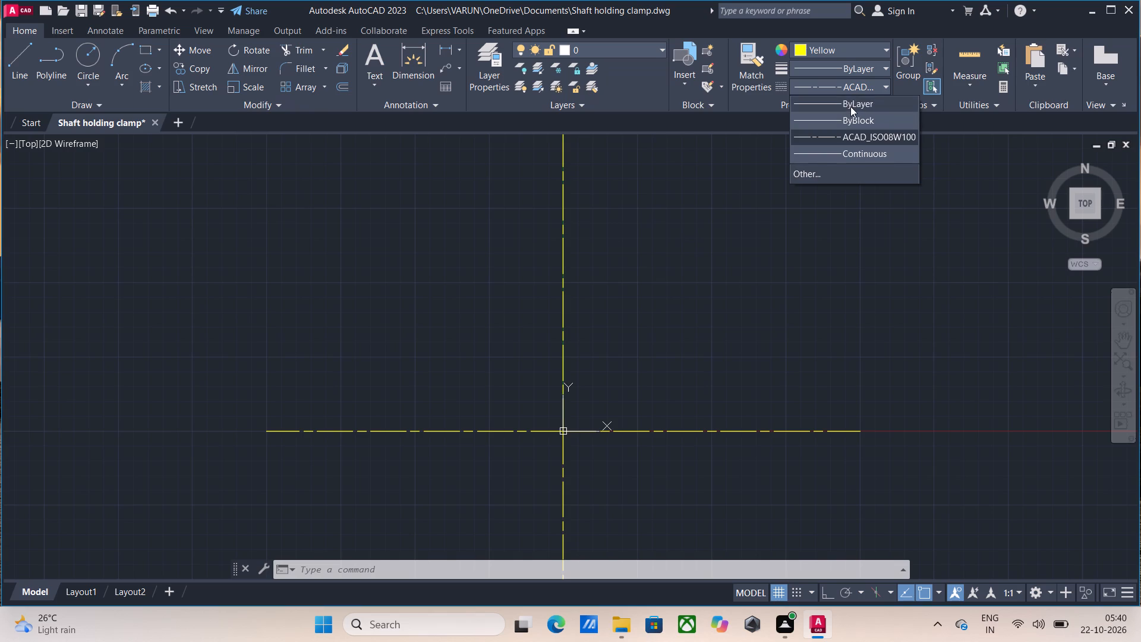
click(842, 49)
click(818, 64)
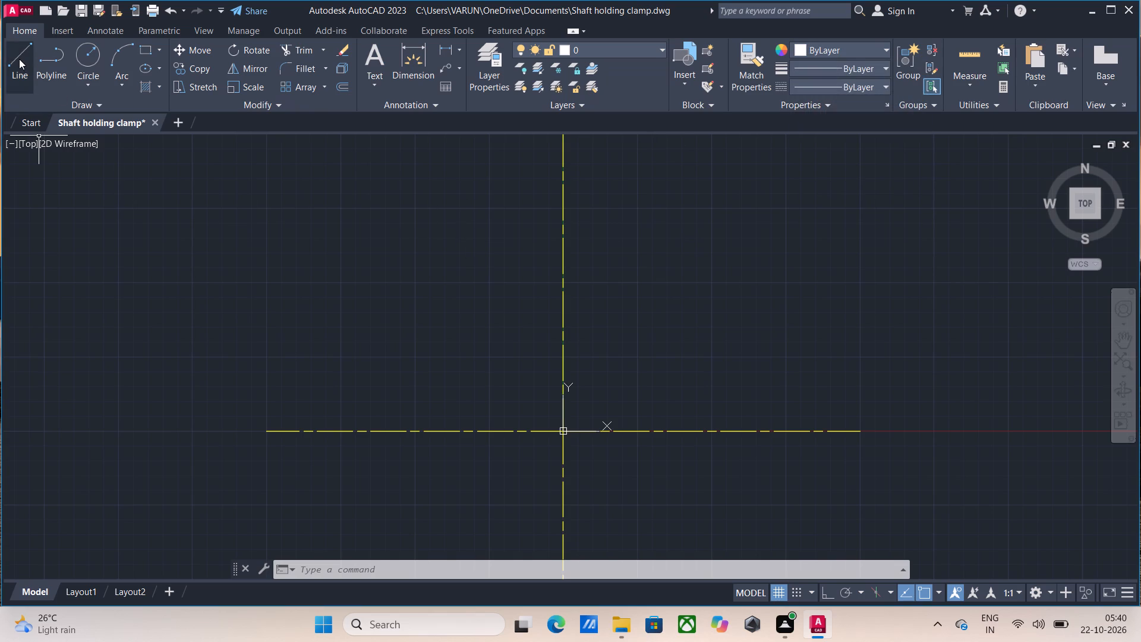
Draw the base outline from about (-33.5, 46.8) above the horizontal centerline: a 165-long line at 180° followed by a 16-long line at 90°.
middle_drag(411, 357, 464, 402)
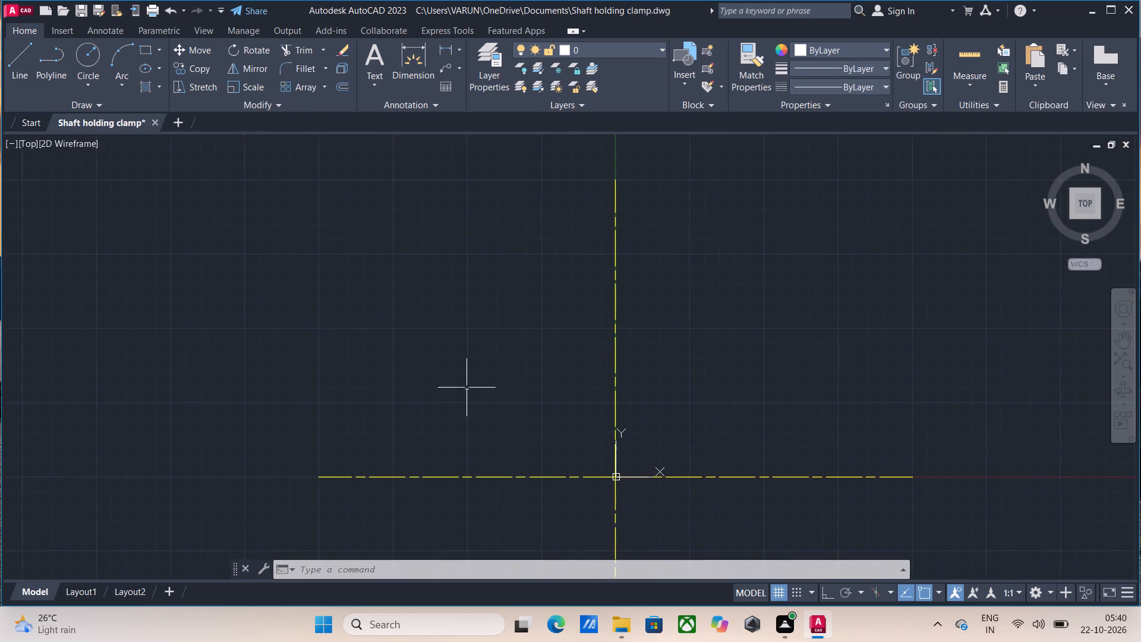
scroll(467, 386, up, 1)
middle_drag(467, 386, 473, 399)
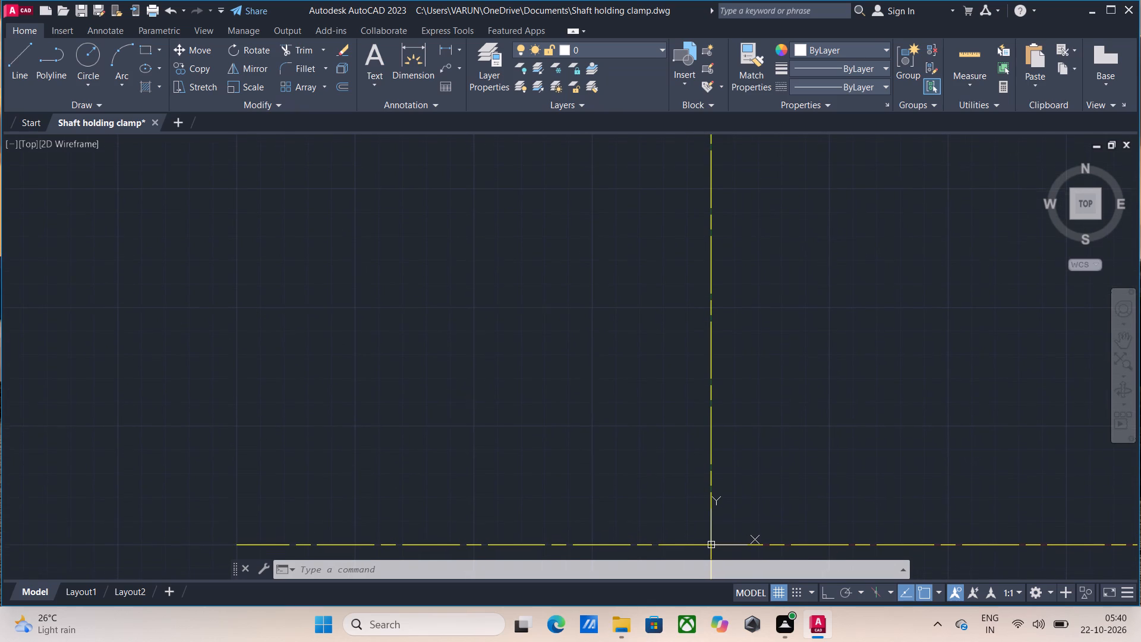
click(25, 64)
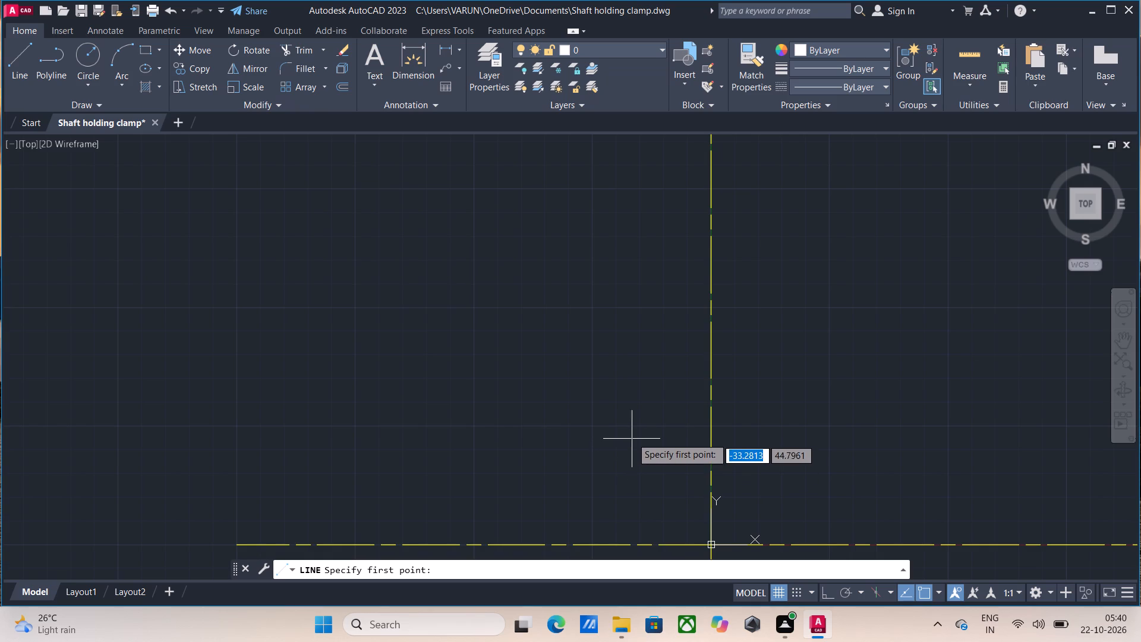
click(631, 434)
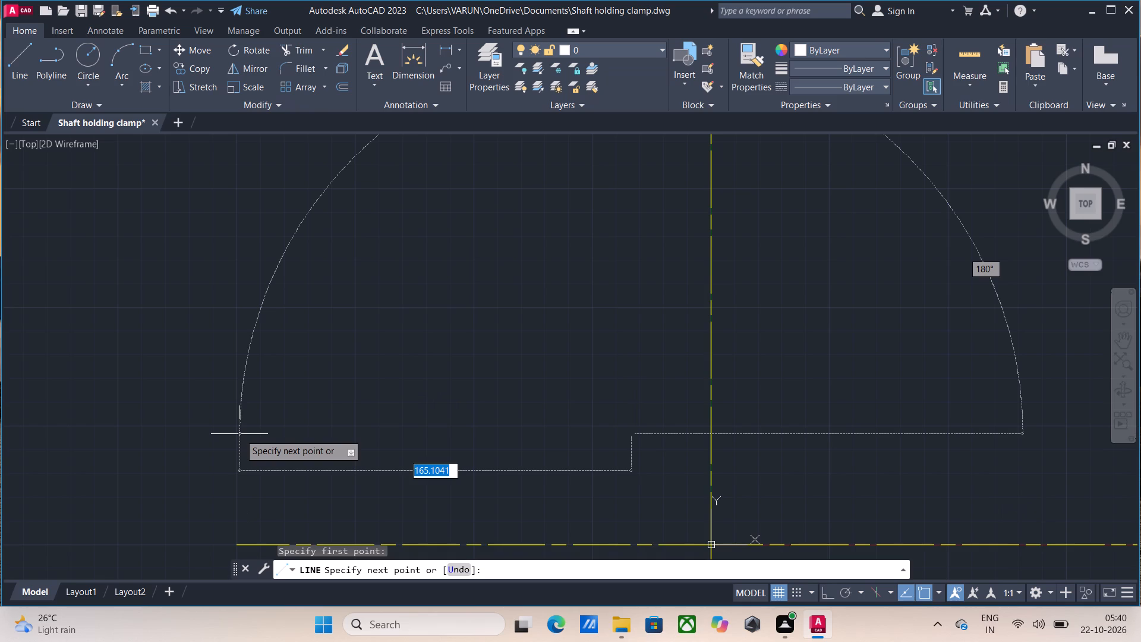
text(16)
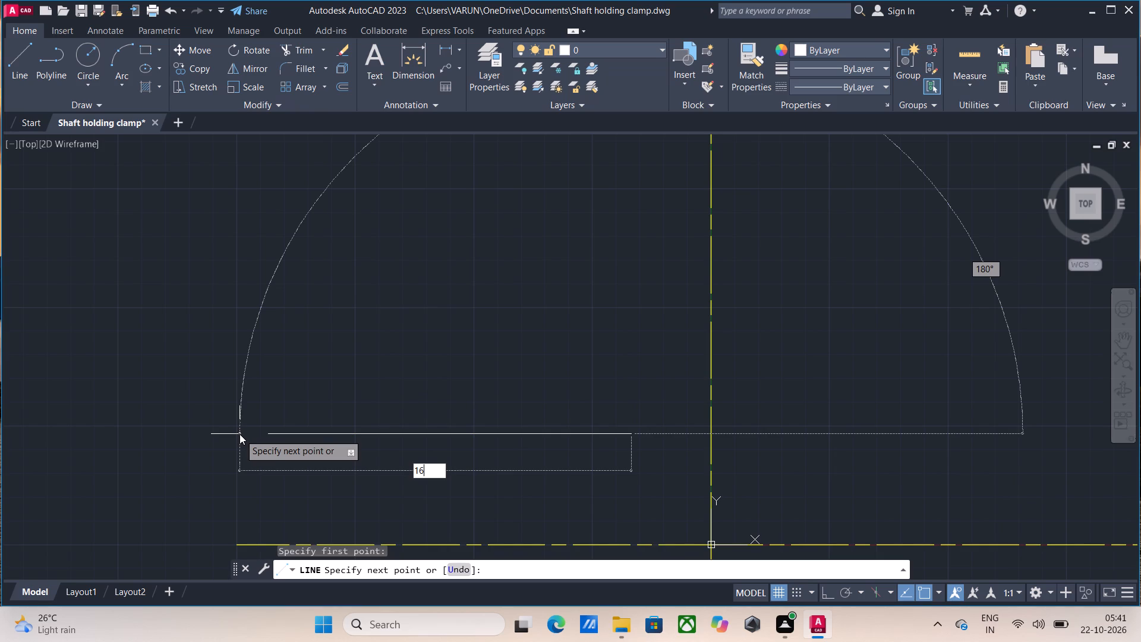
key(5)
key(Return)
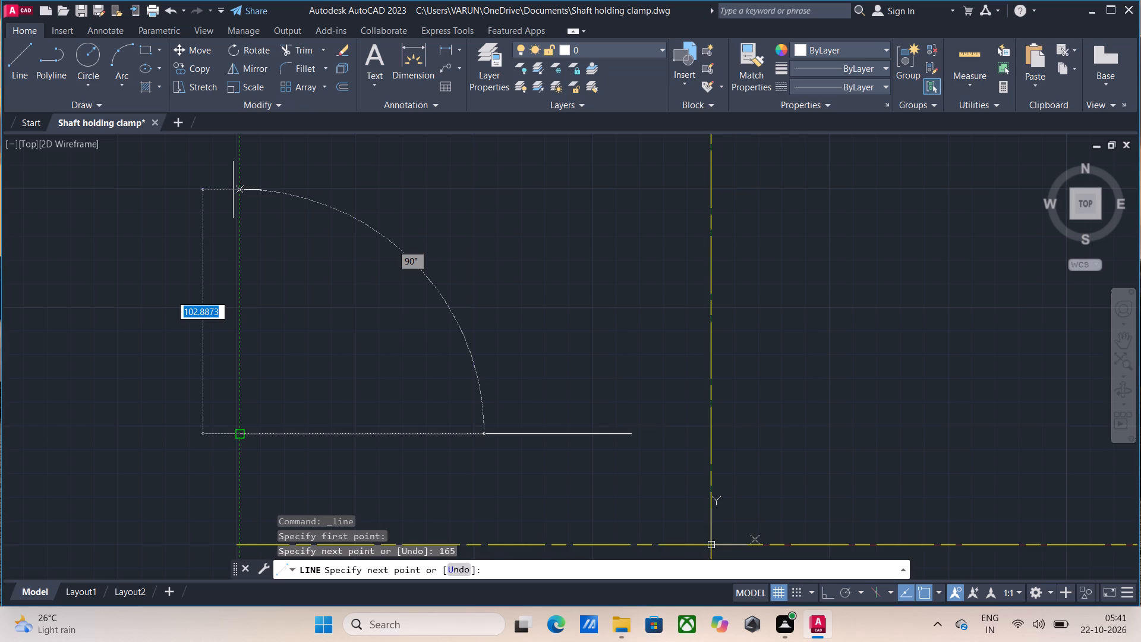
text(16)
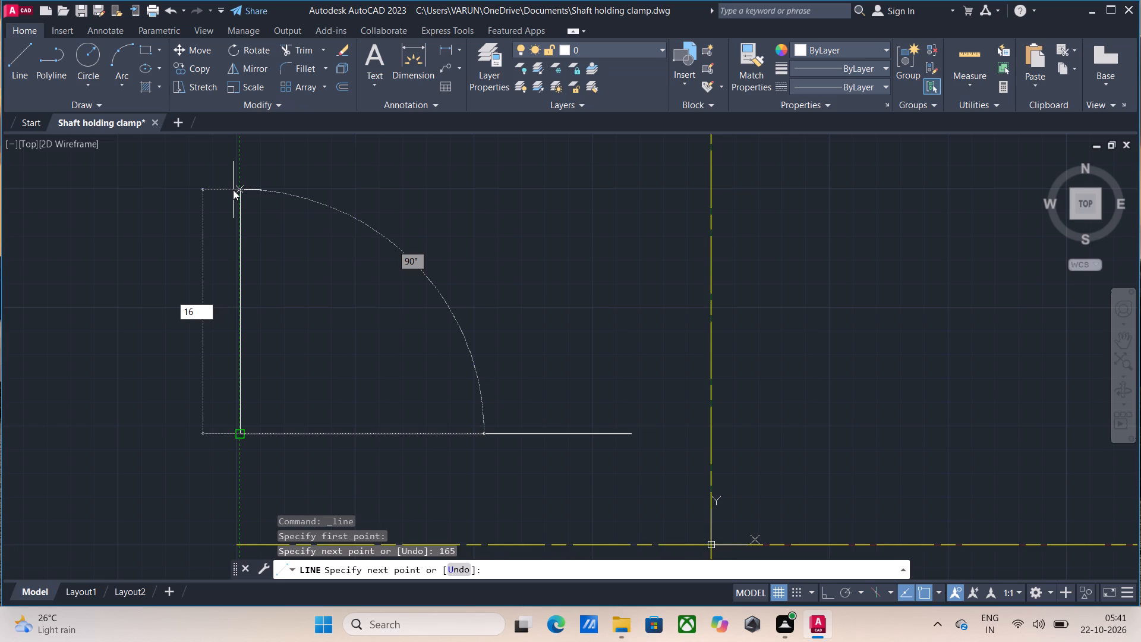
key(Return)
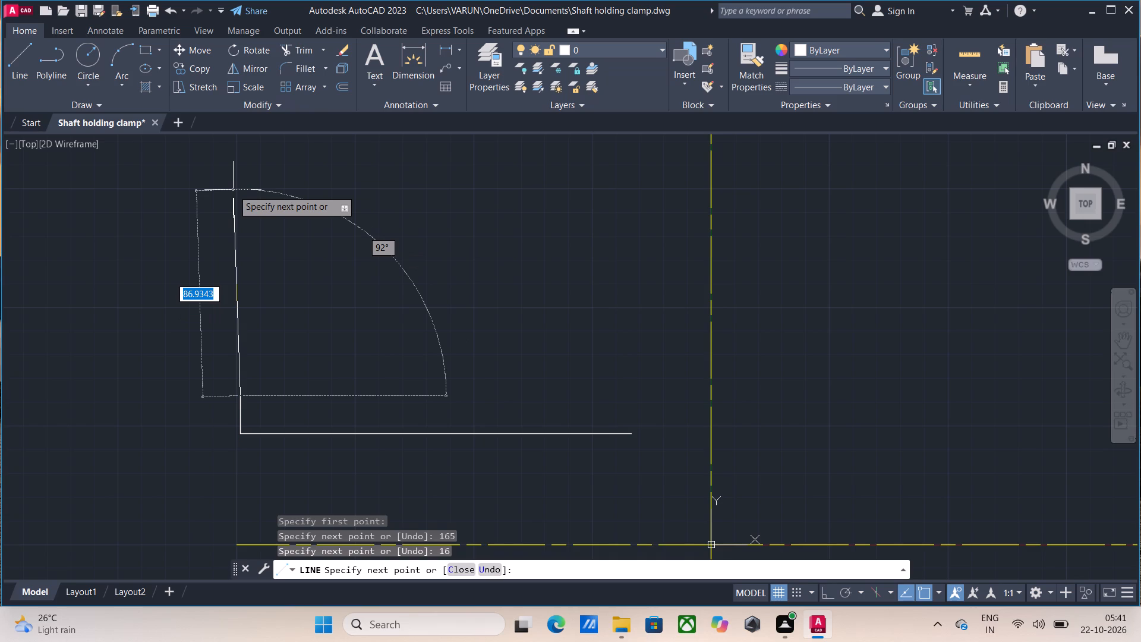
key(Escape)
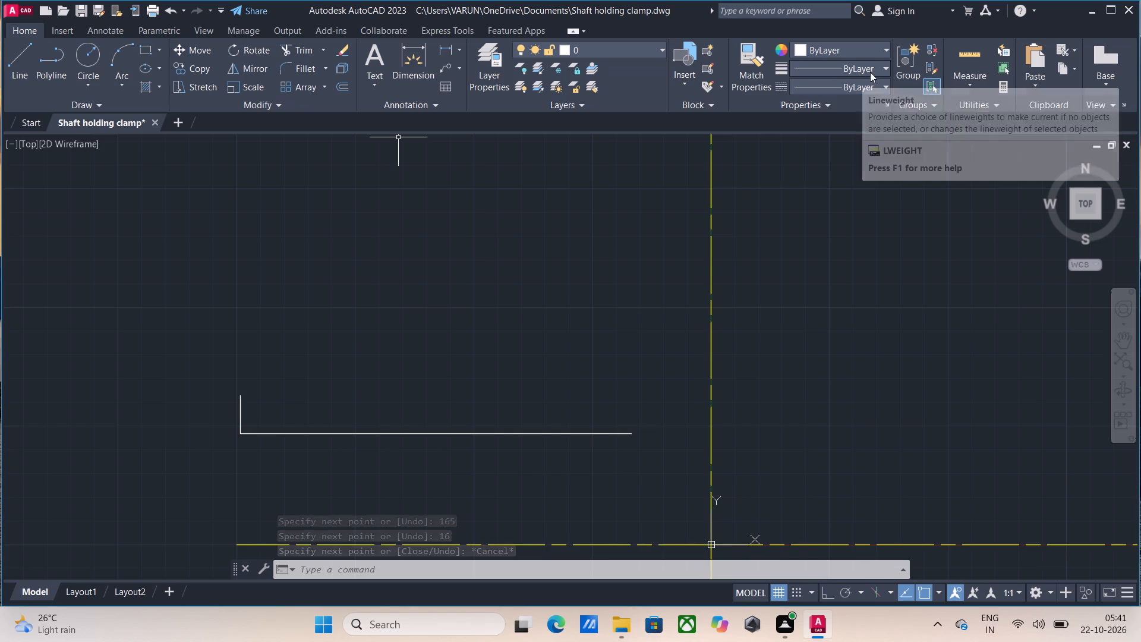
Set the current linetype to ACAD_ISO08W100 and the object color to Yellow for a centerline.
click(858, 89)
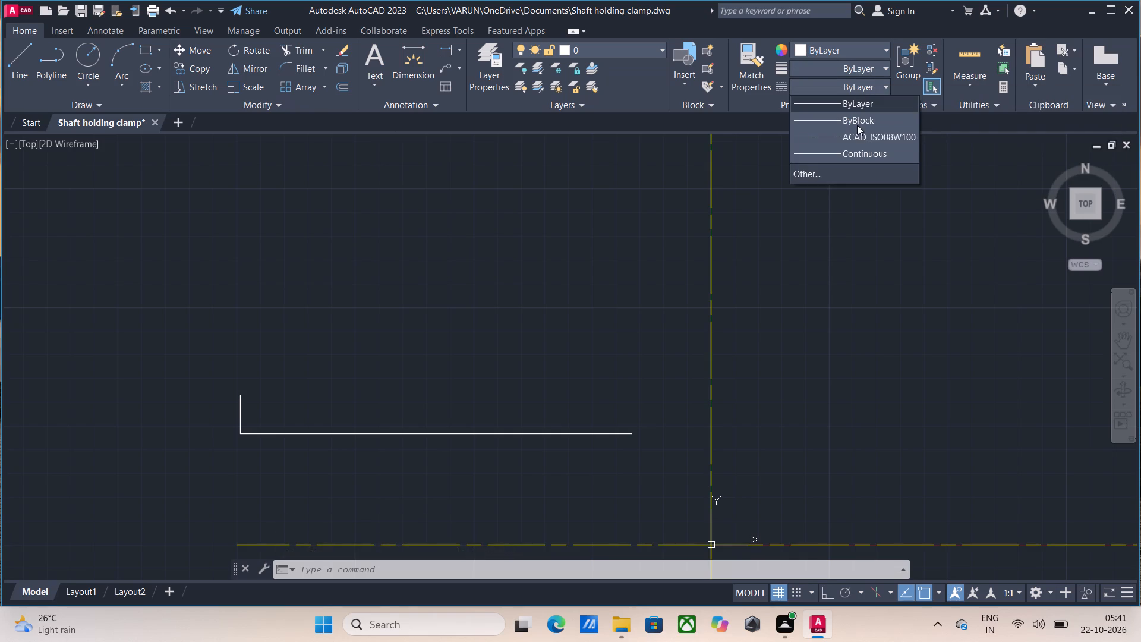
click(854, 136)
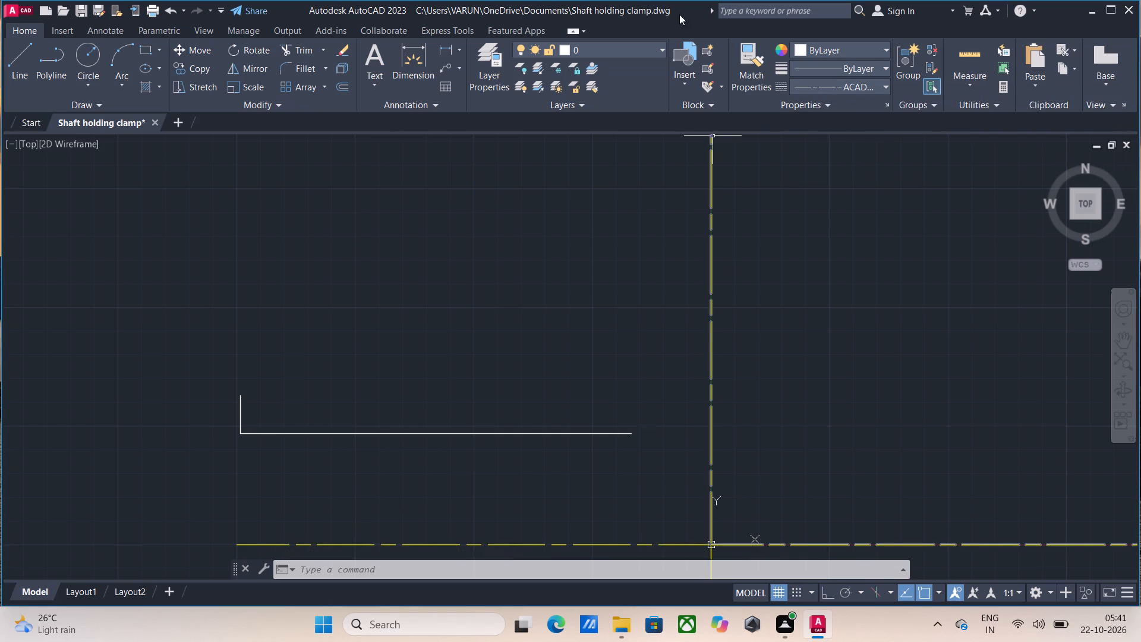
click(804, 49)
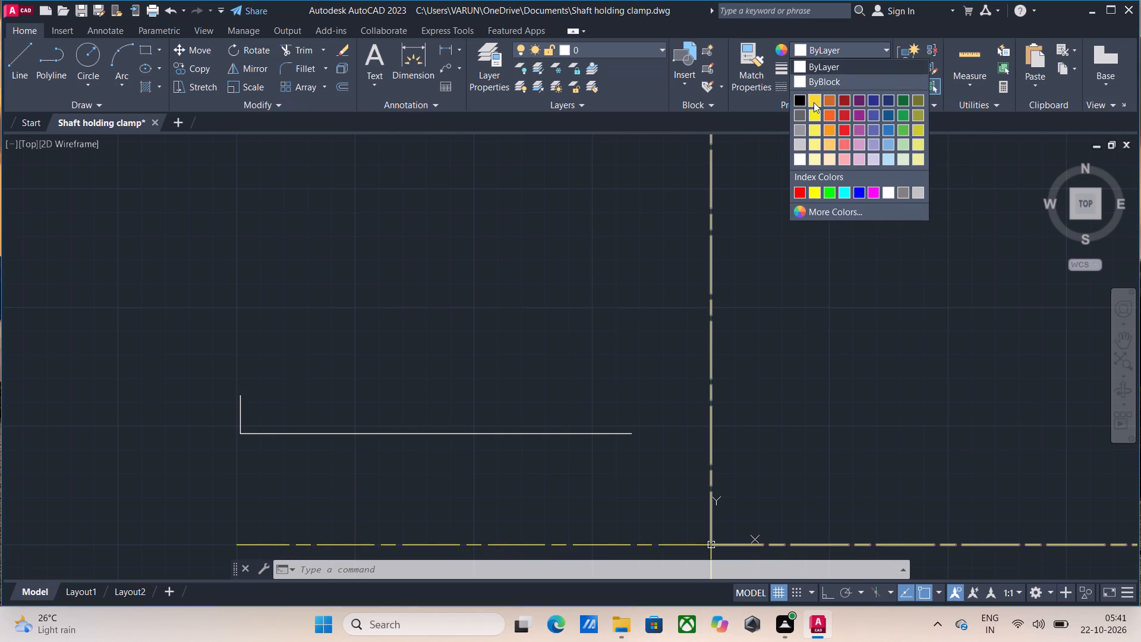
click(818, 191)
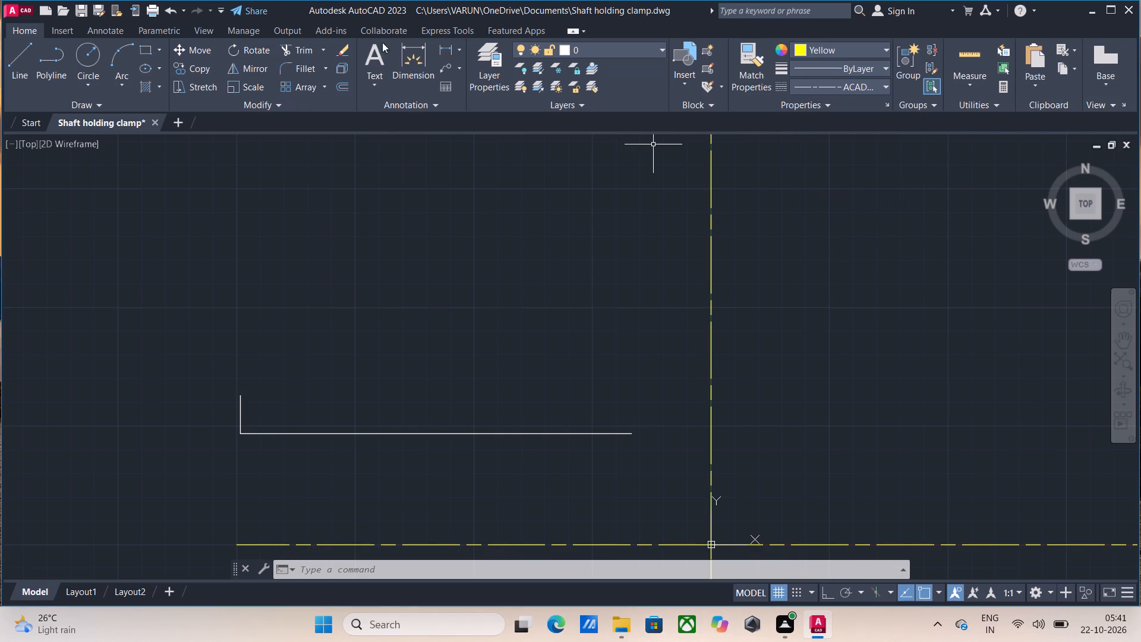
Draw a line 90 long at 180° from the base line's right endpoint, continuing with a vertical centerline 130 long at 90°.
click(23, 49)
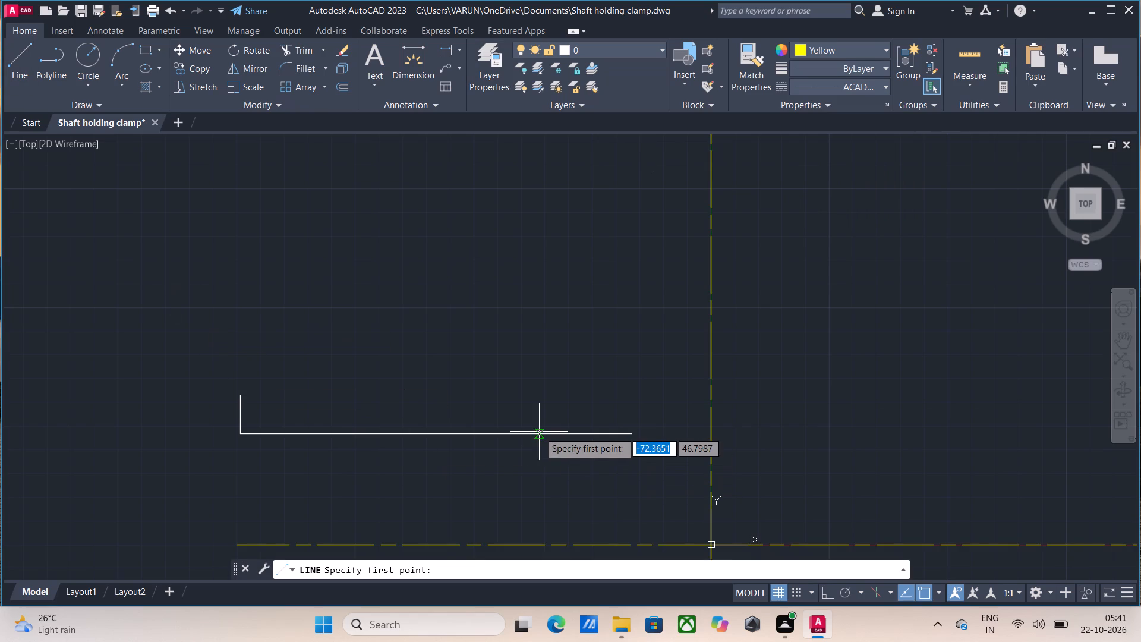
click(632, 433)
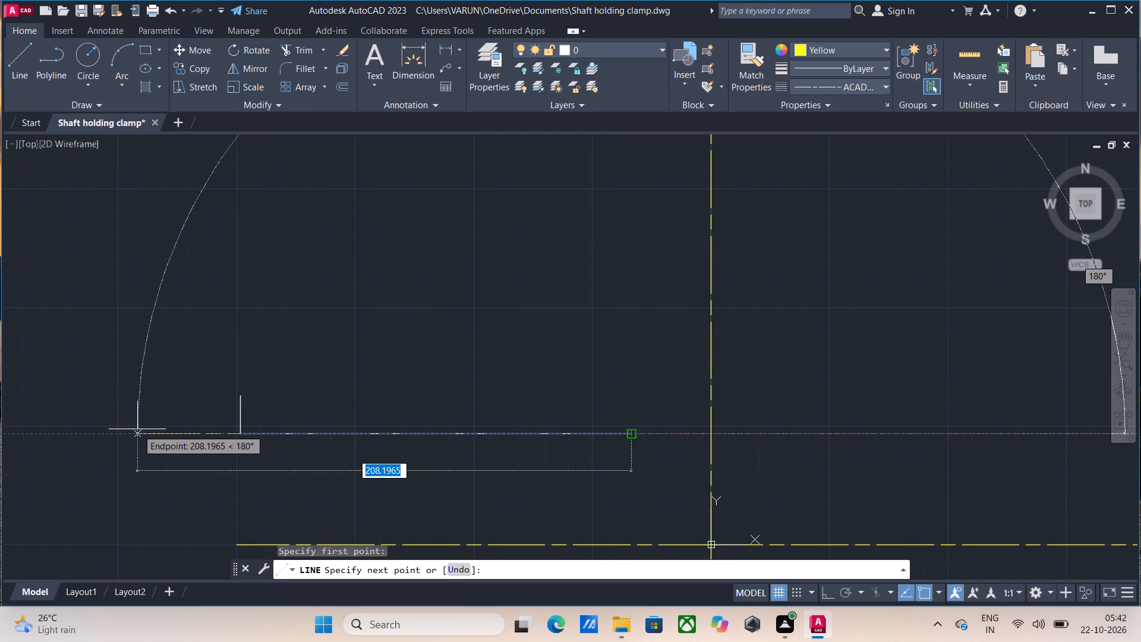
text(90)
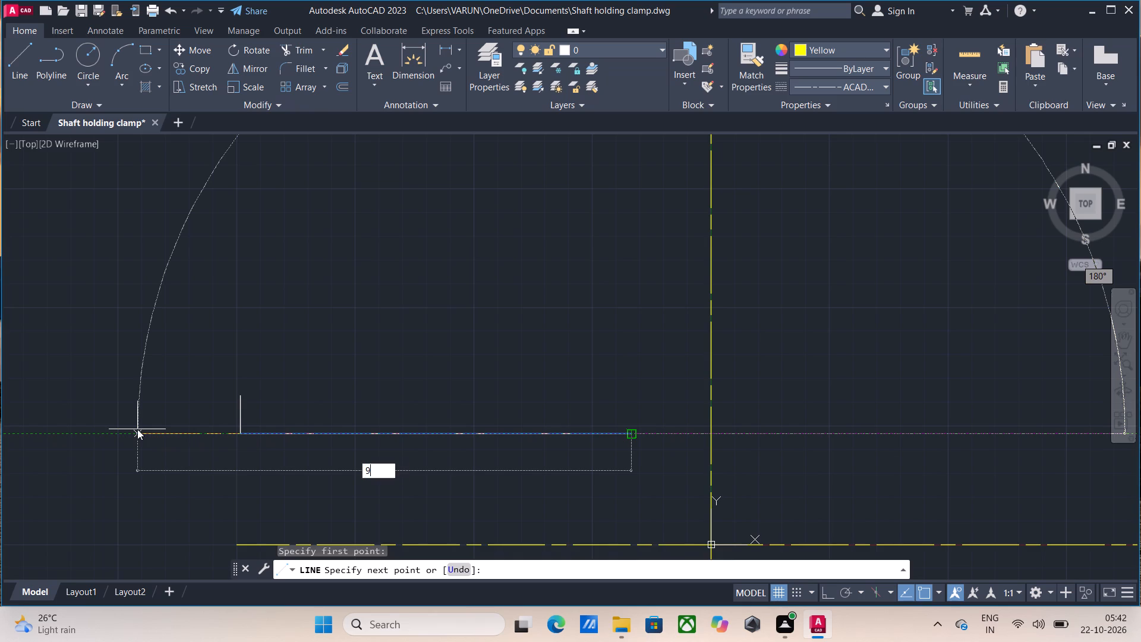
key(Return)
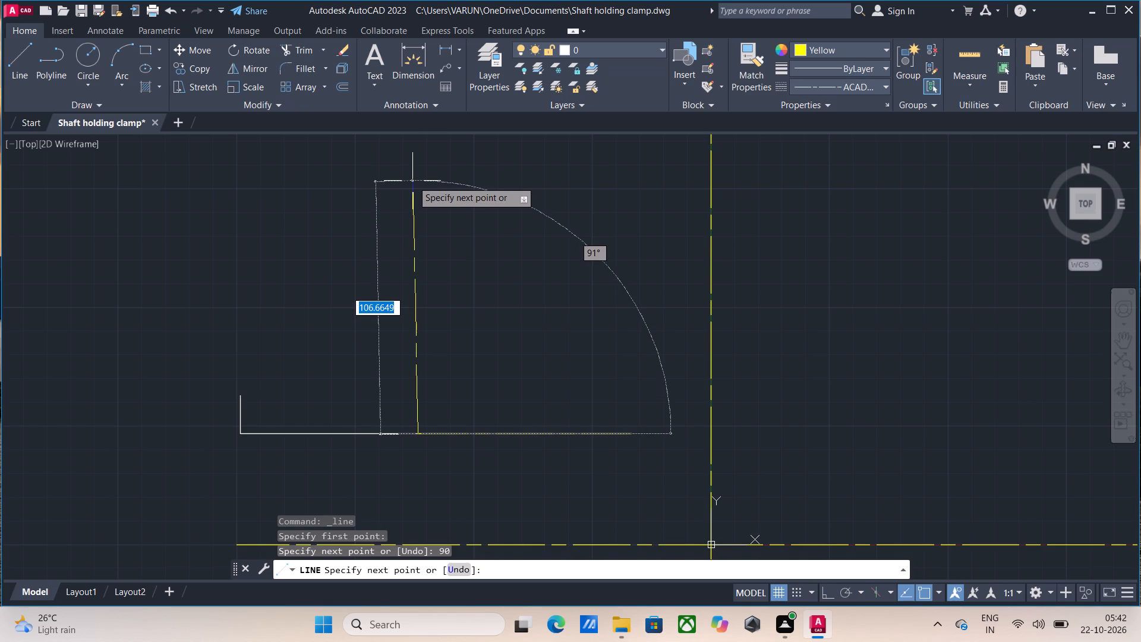
key(1)
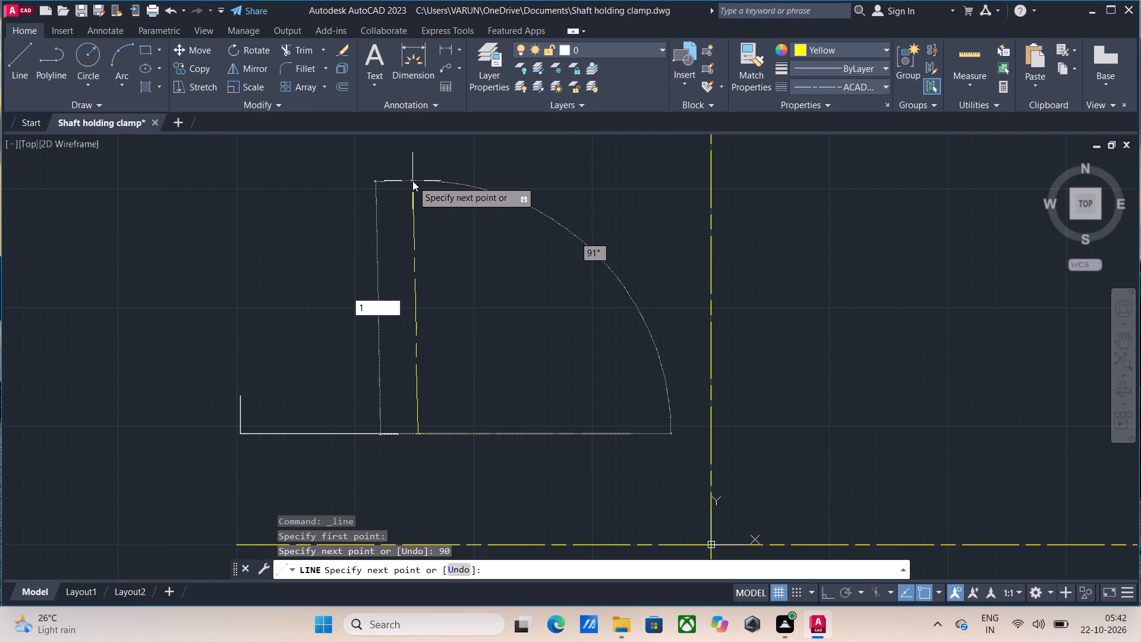
key(BackSpace)
text(13)
key(0)
key(shift+less)
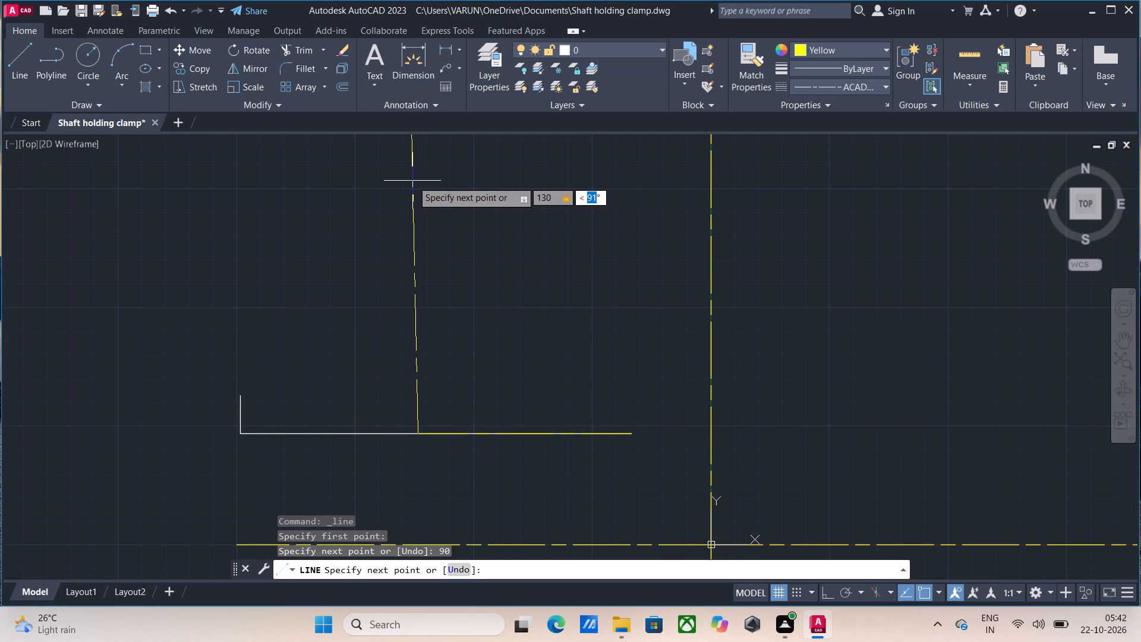
text(90)
key(Return)
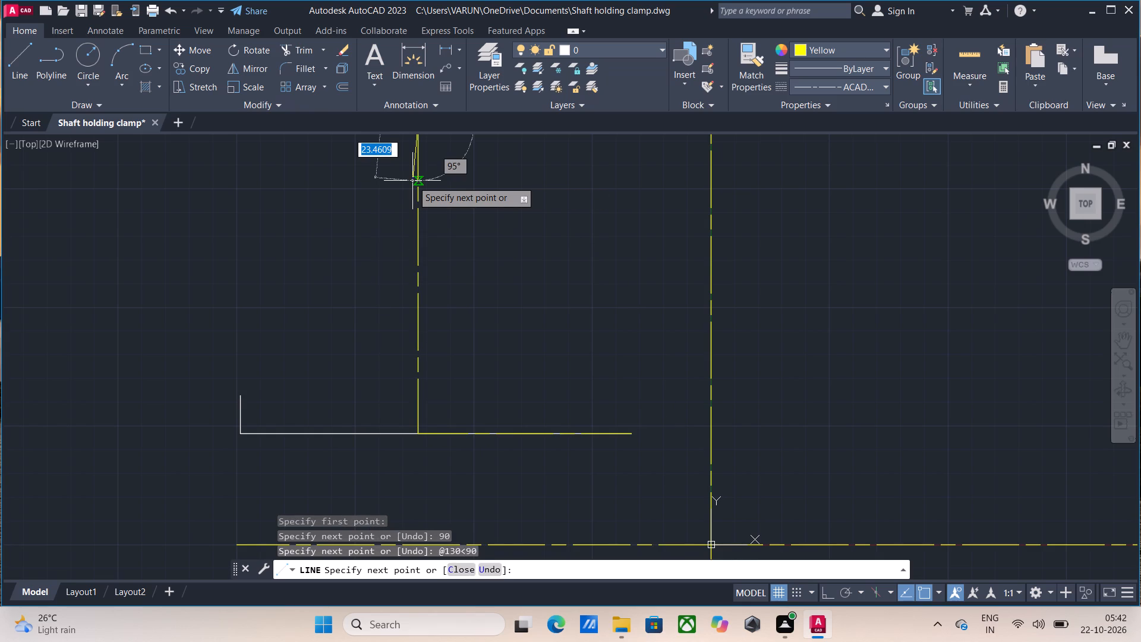
key(Escape)
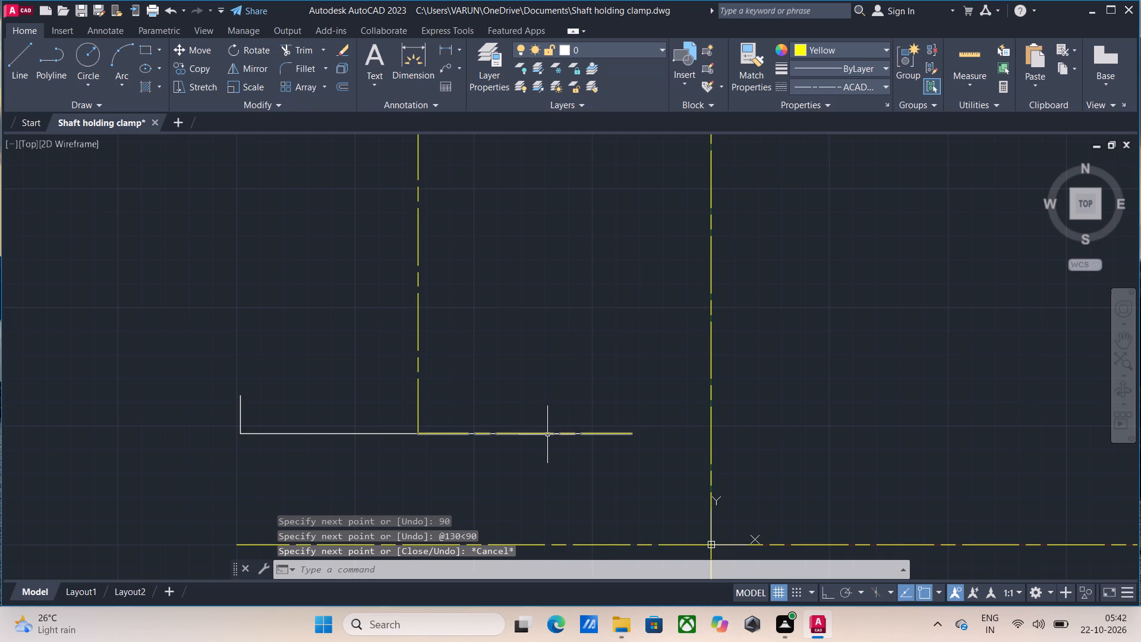
Erase the 90-long yellow helper segment lying on the base line.
click(547, 435)
key(Delete)
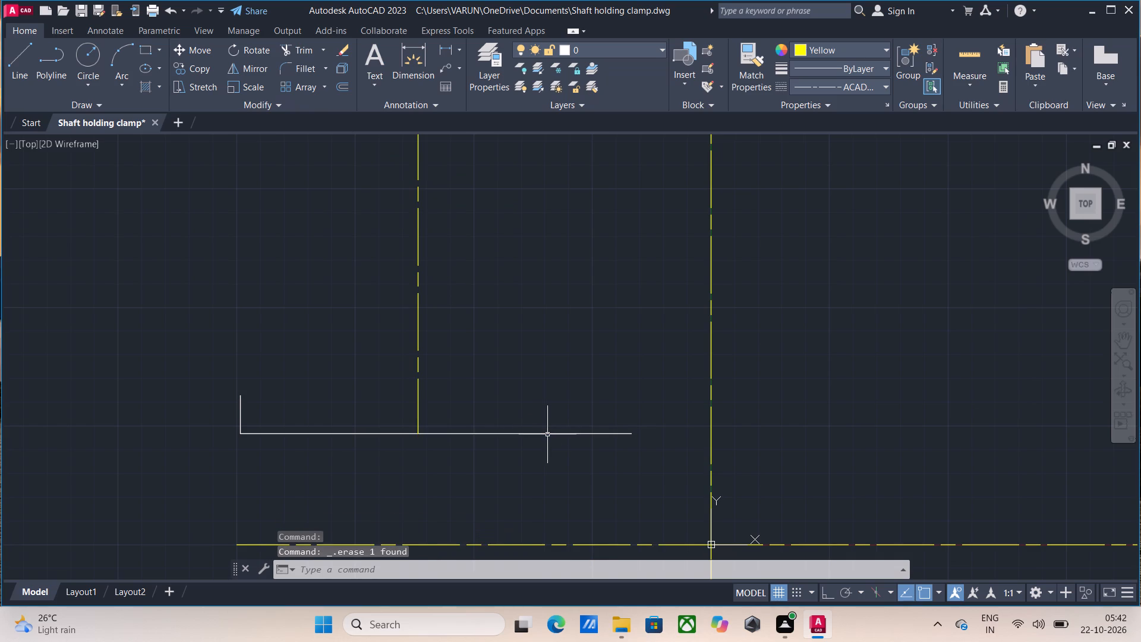
Set the current object color and linetype back to ByLayer.
click(845, 47)
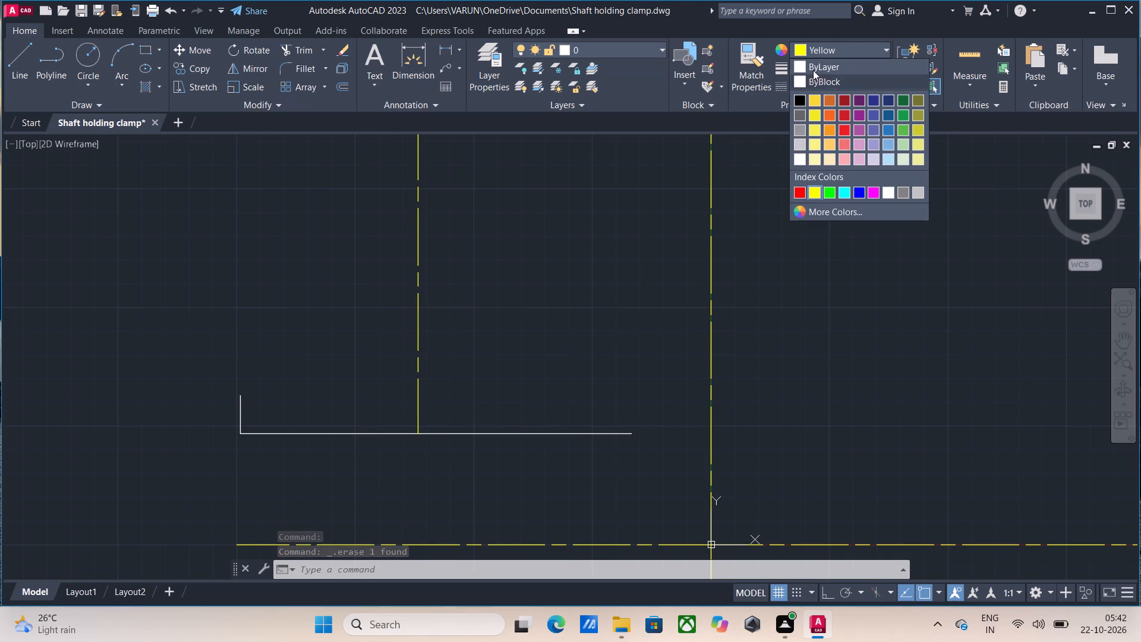
click(813, 70)
click(822, 88)
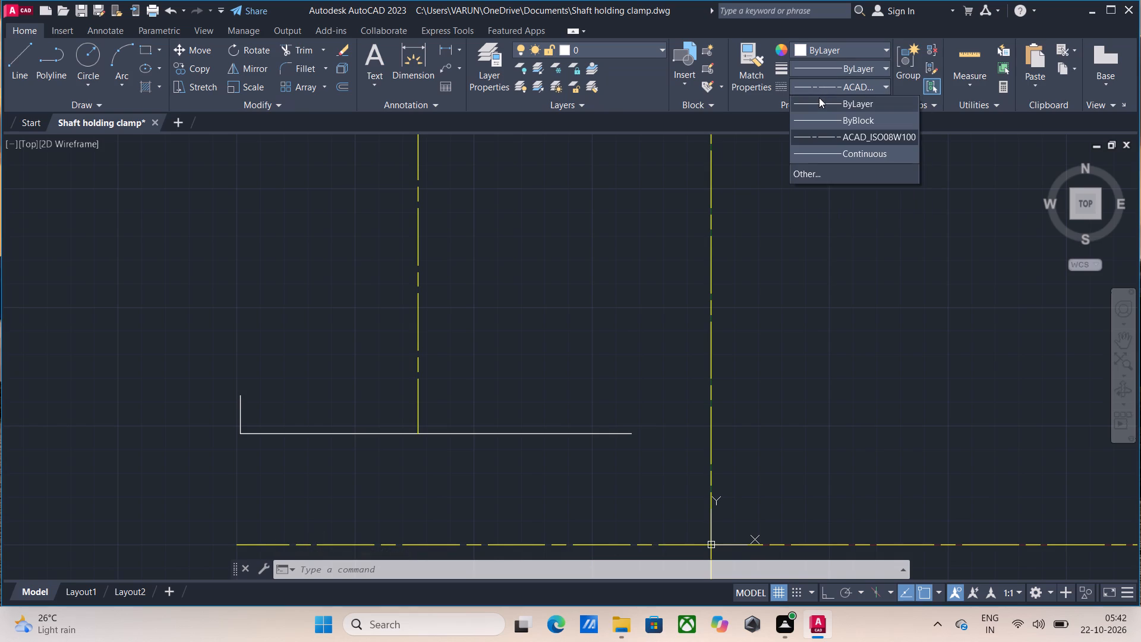
click(819, 97)
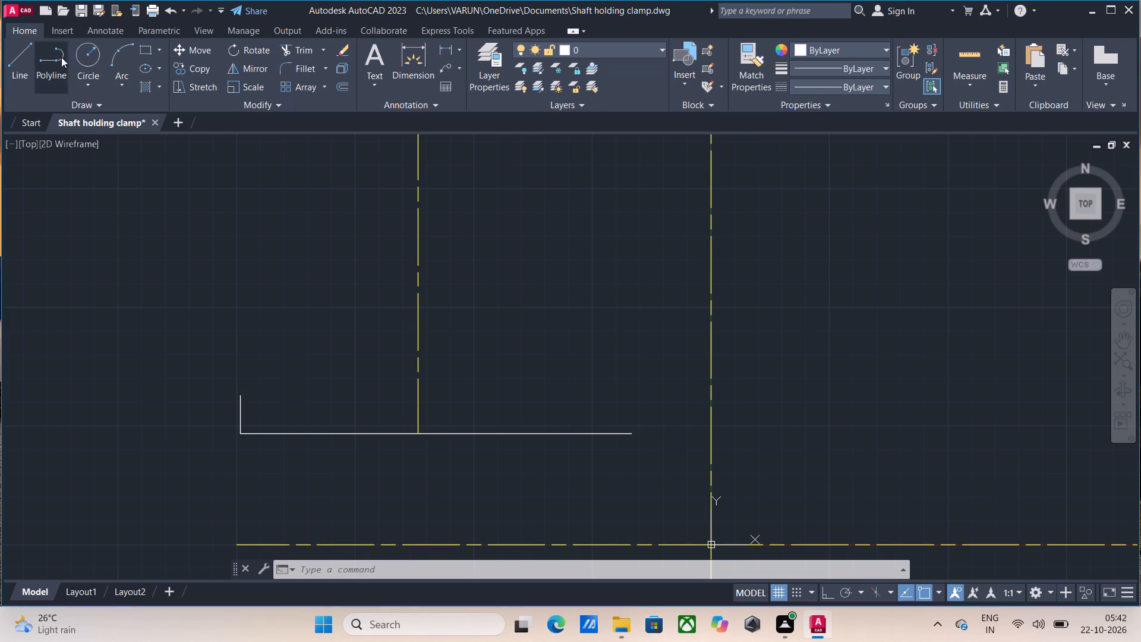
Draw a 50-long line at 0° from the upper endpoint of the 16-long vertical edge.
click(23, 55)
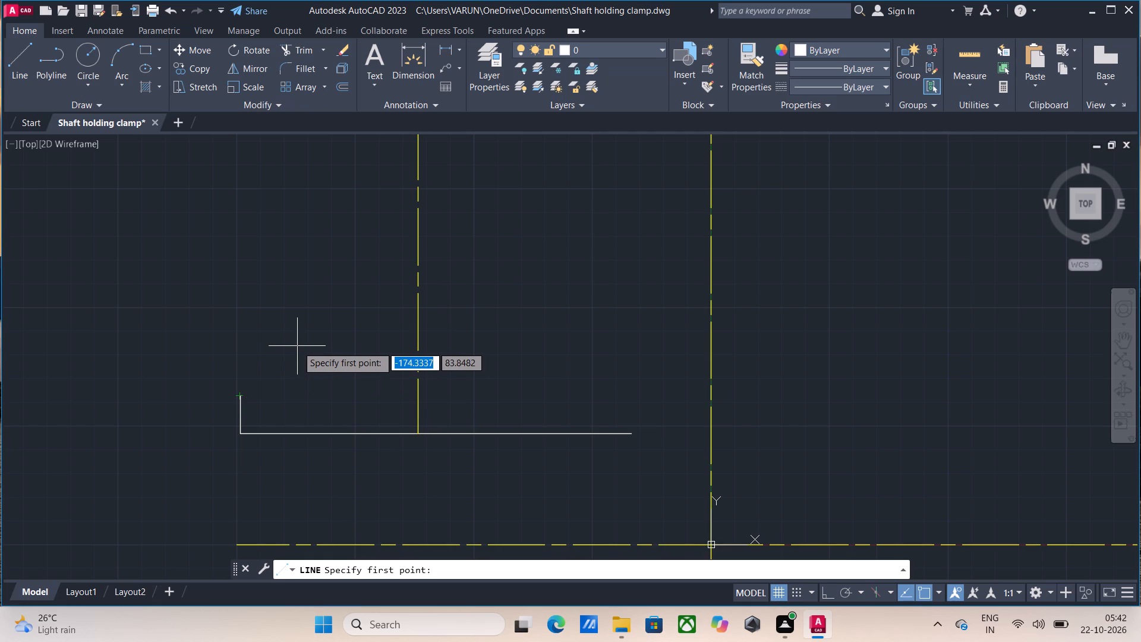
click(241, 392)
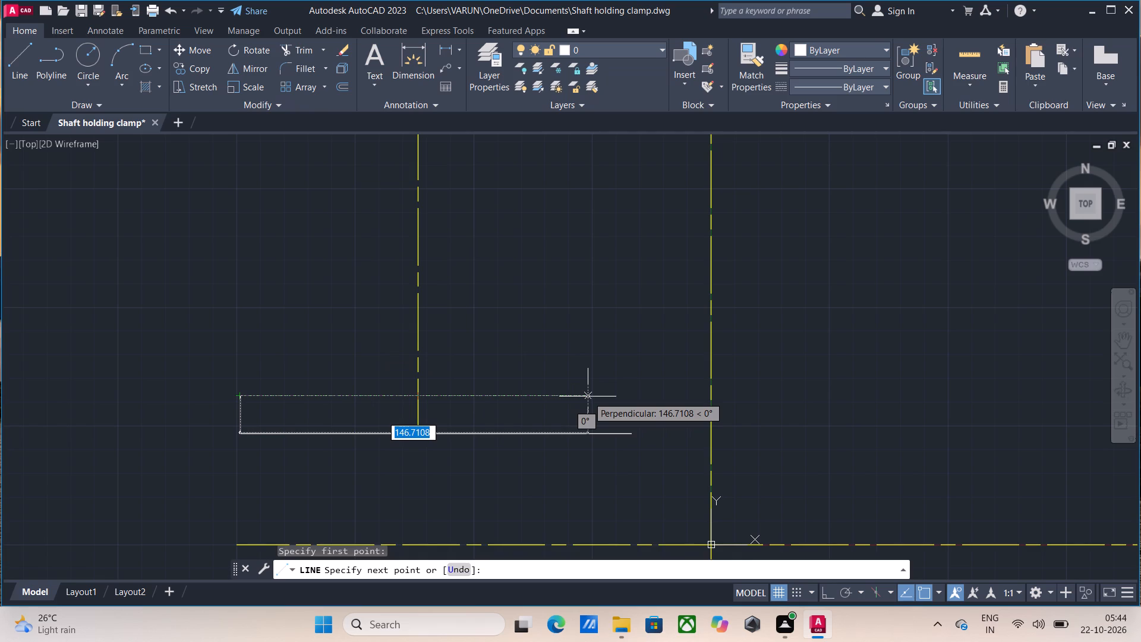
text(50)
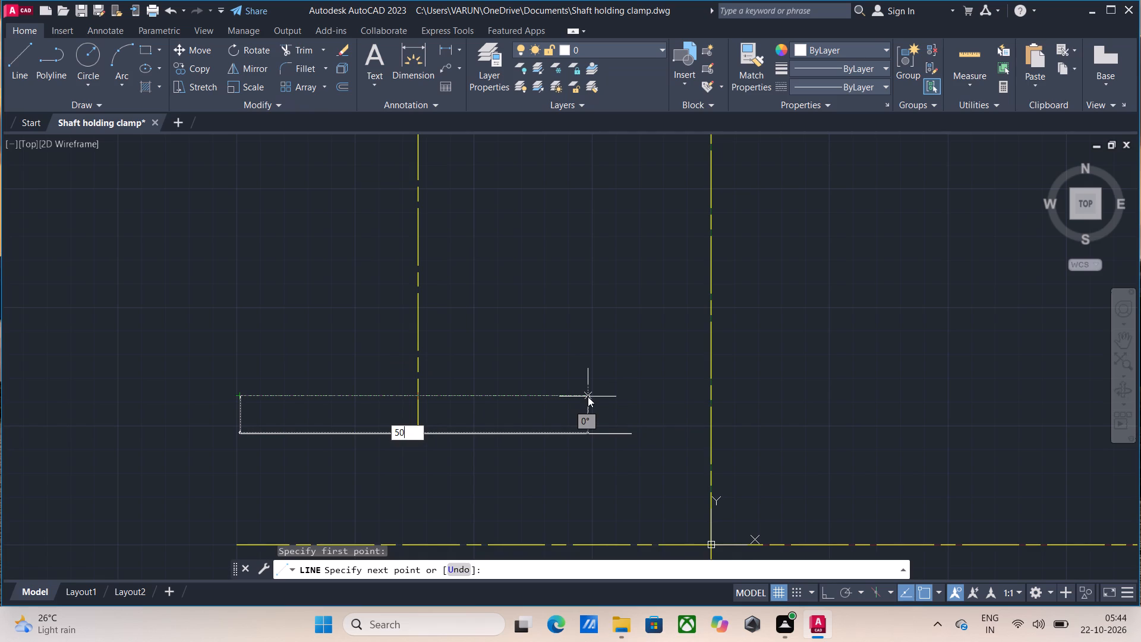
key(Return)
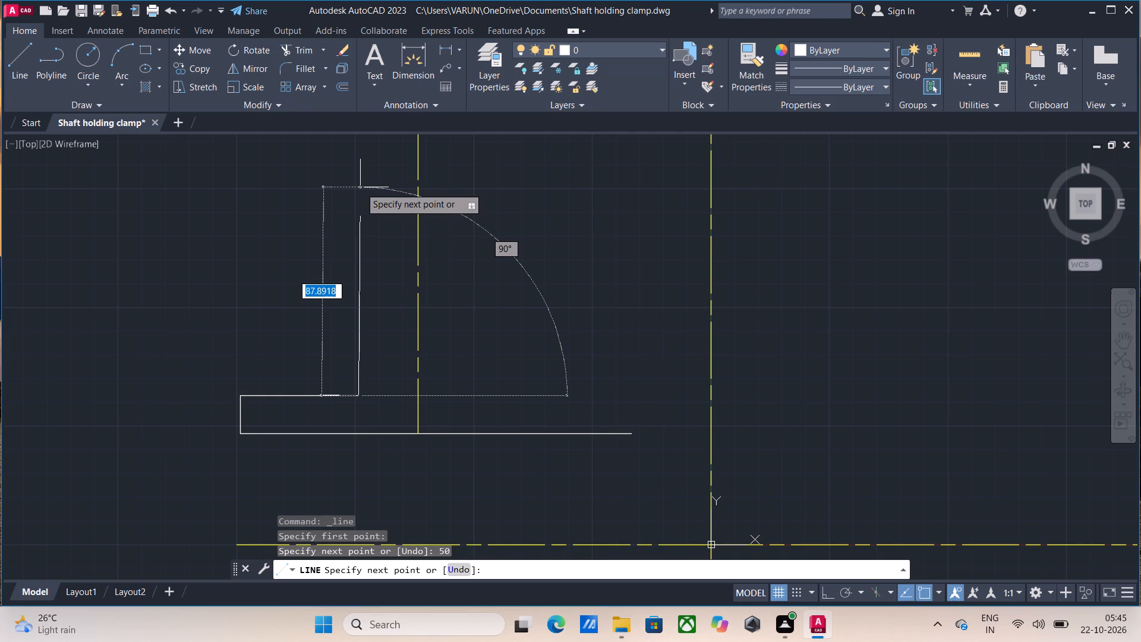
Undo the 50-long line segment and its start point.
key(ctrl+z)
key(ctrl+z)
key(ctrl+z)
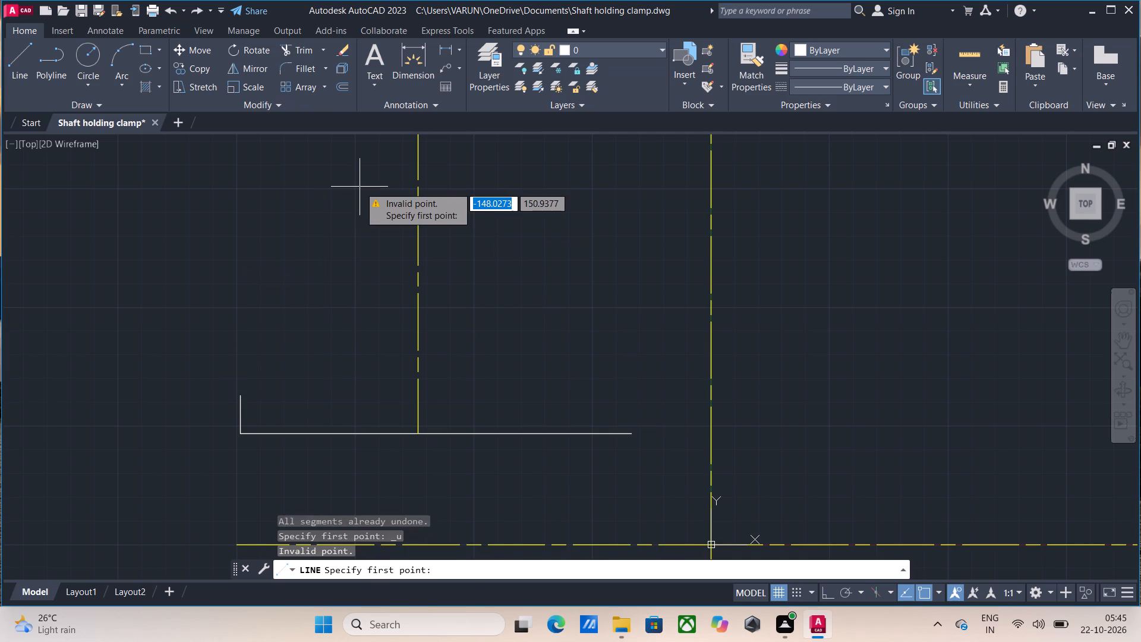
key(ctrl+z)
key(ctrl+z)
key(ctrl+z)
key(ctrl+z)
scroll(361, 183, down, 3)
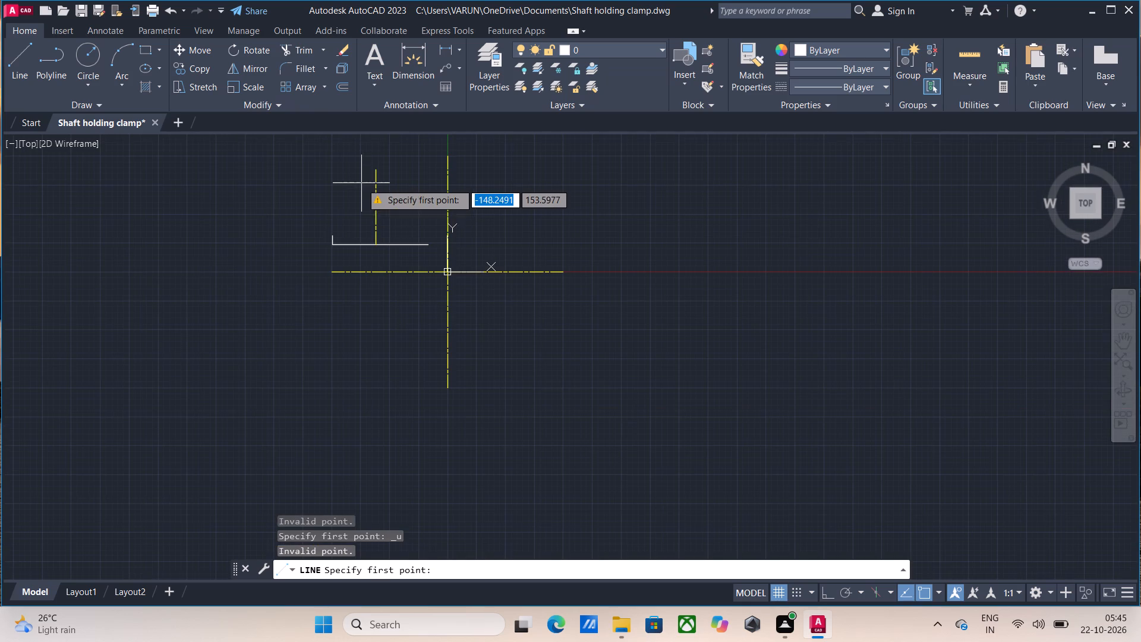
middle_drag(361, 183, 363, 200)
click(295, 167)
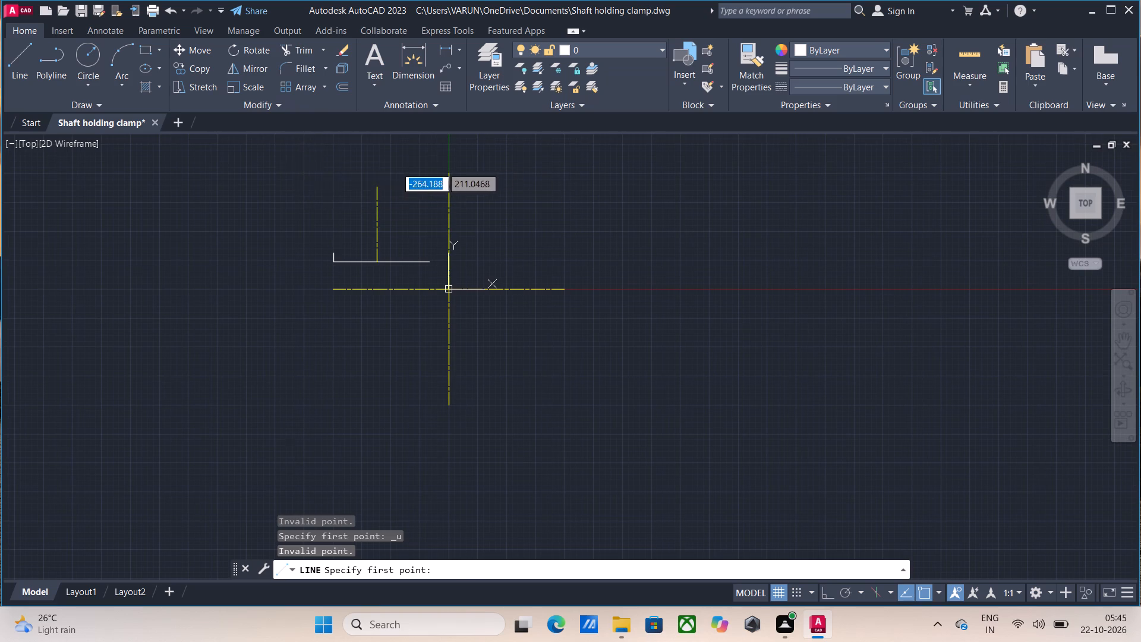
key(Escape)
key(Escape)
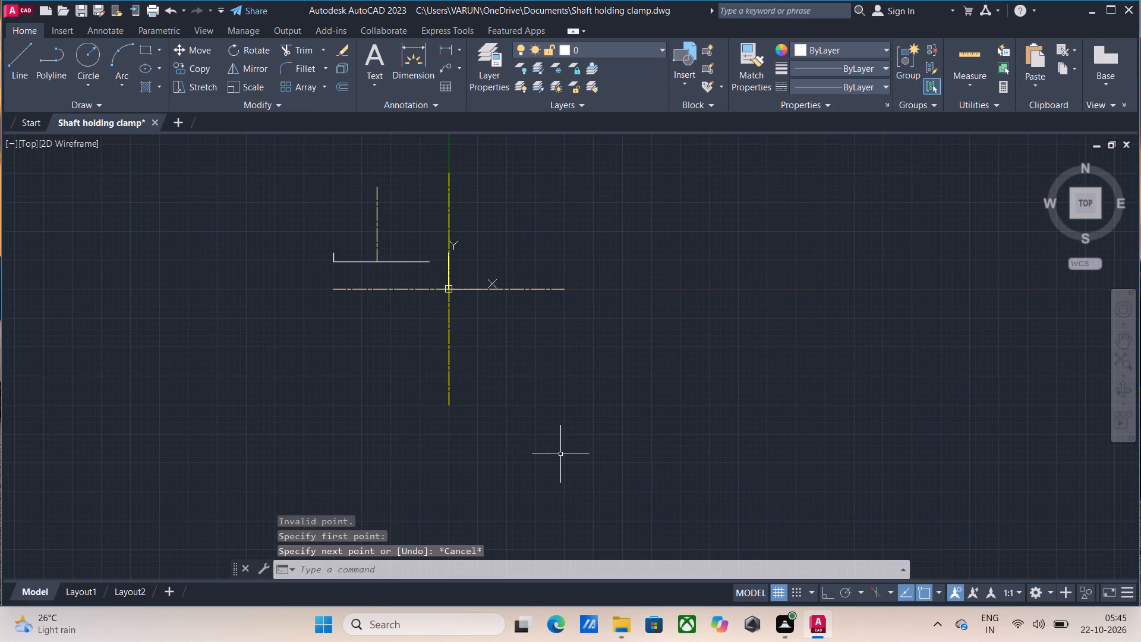
Erase all the centerlines and outline lines of the clamp from the drawing.
click(282, 156)
click(623, 417)
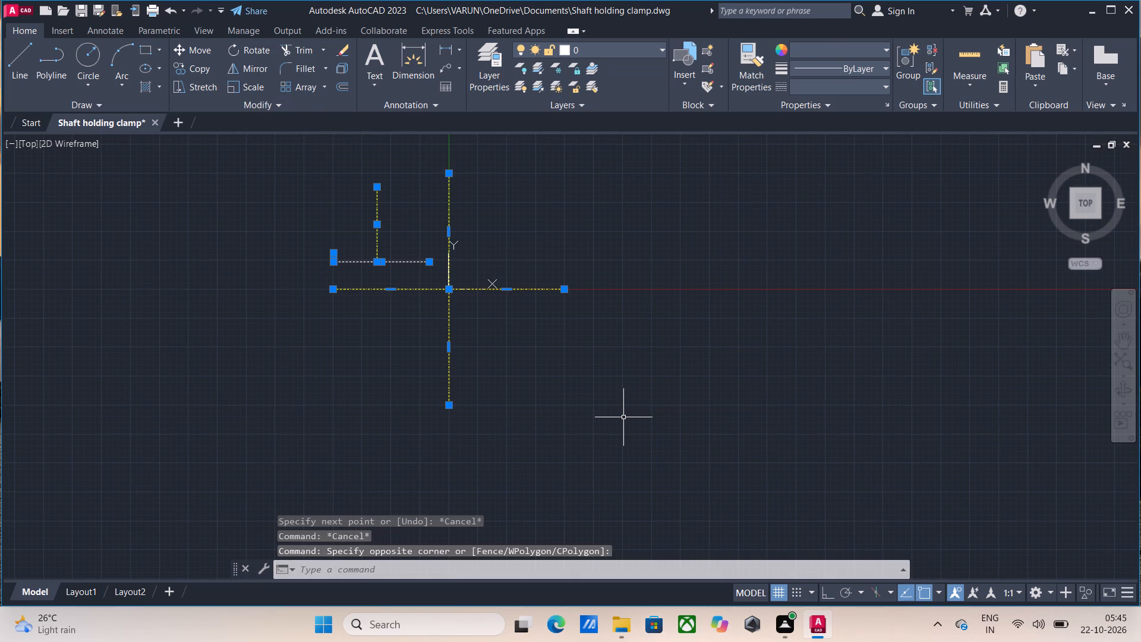
key(Delete)
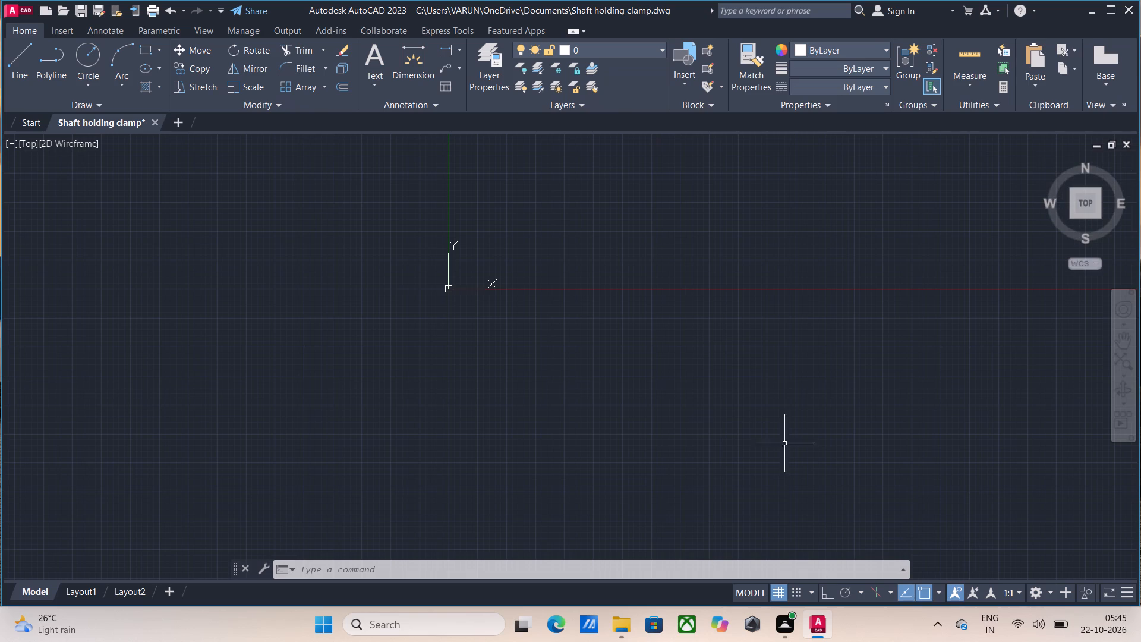
Switch the workspace from Drafting & Annotation to 3D Modeling.
click(1051, 591)
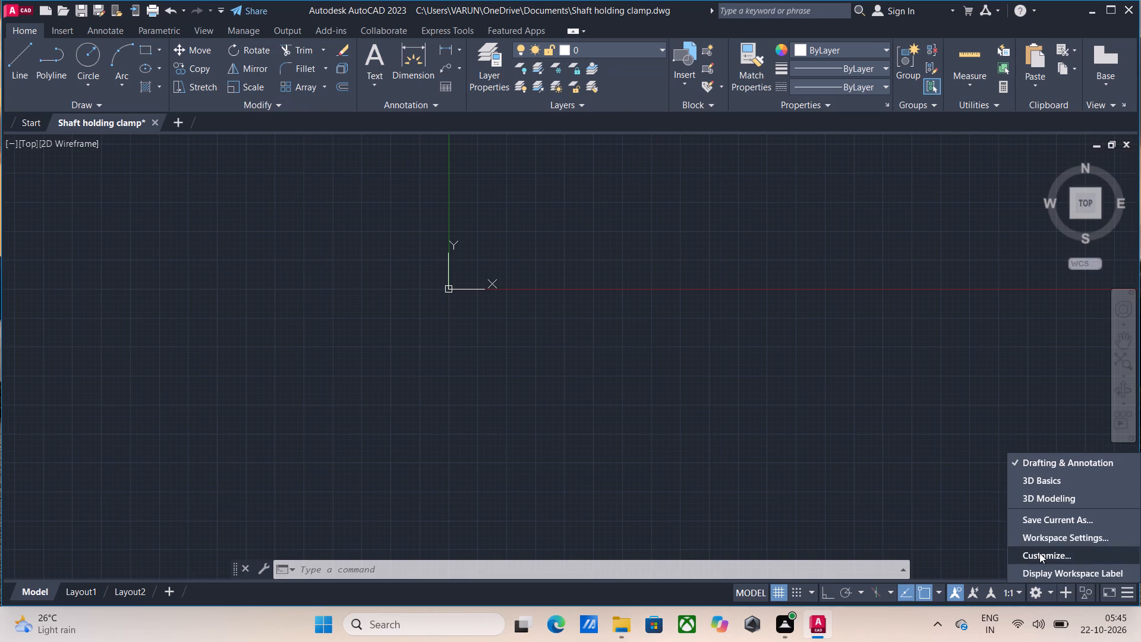
click(1033, 495)
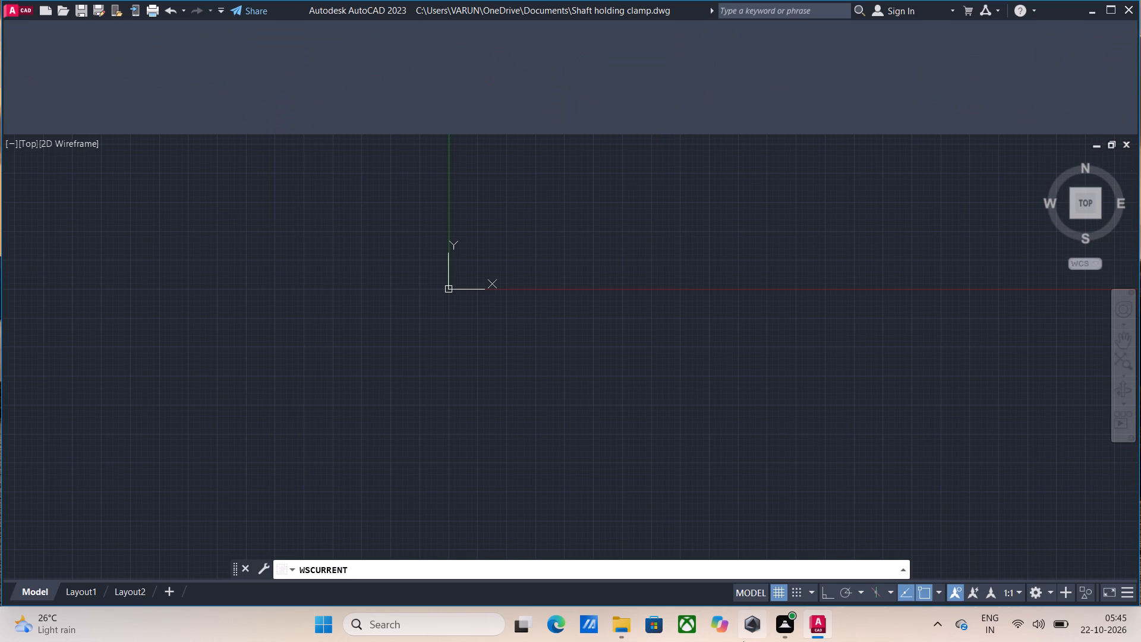
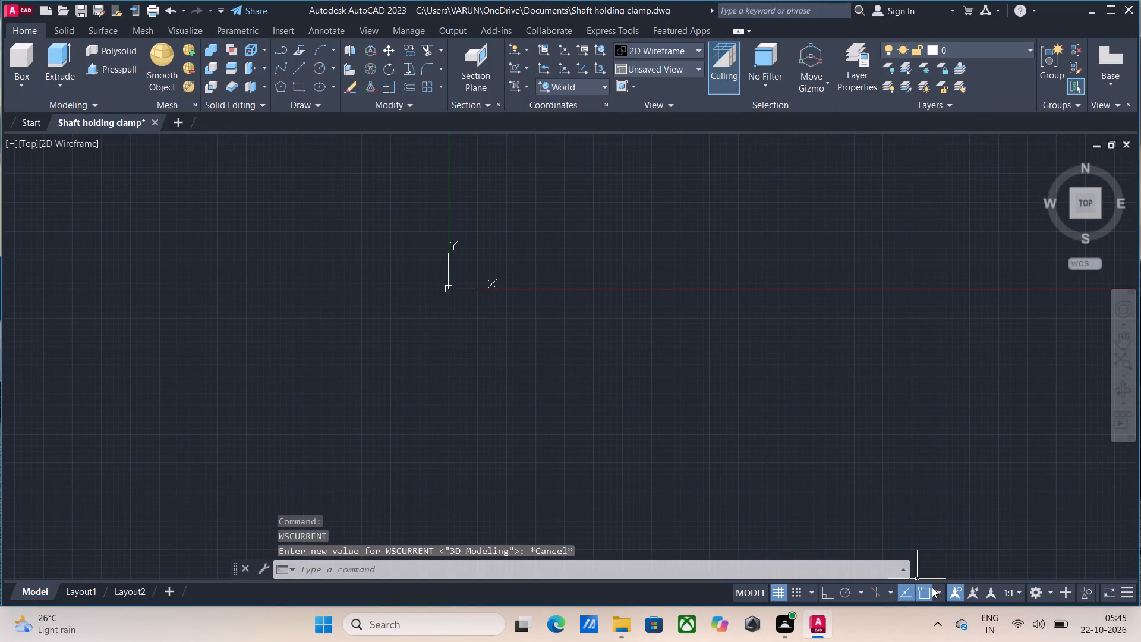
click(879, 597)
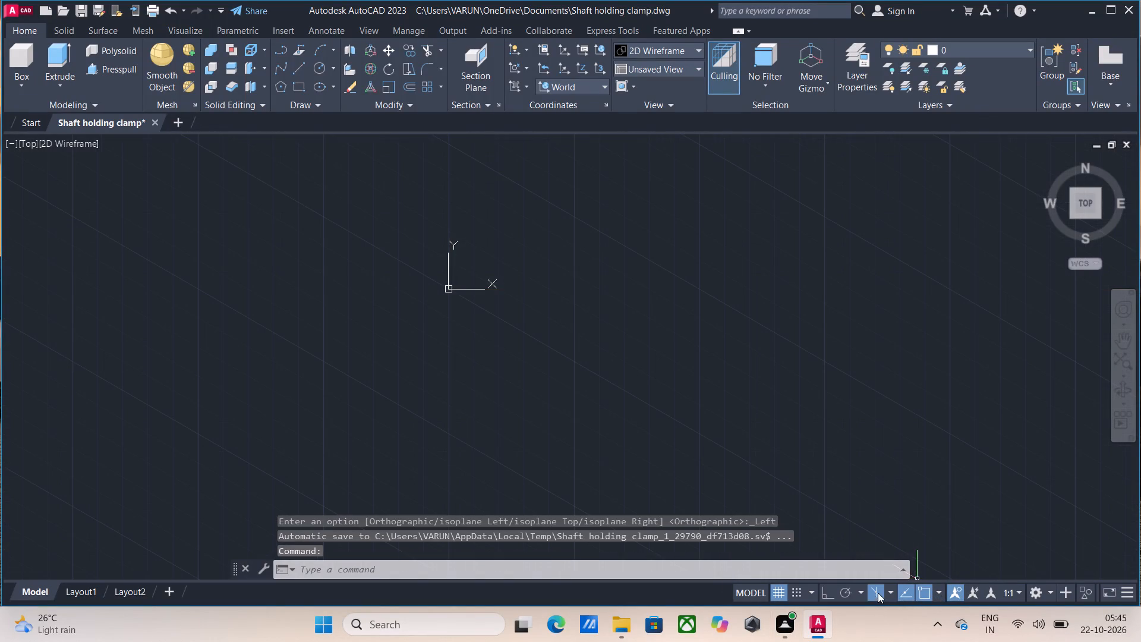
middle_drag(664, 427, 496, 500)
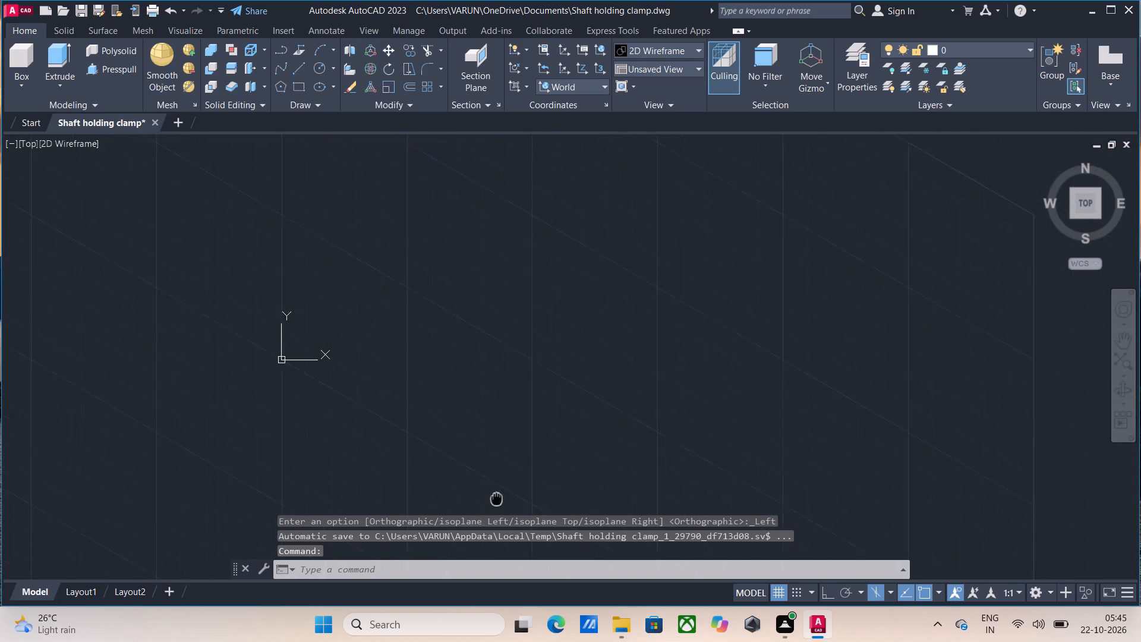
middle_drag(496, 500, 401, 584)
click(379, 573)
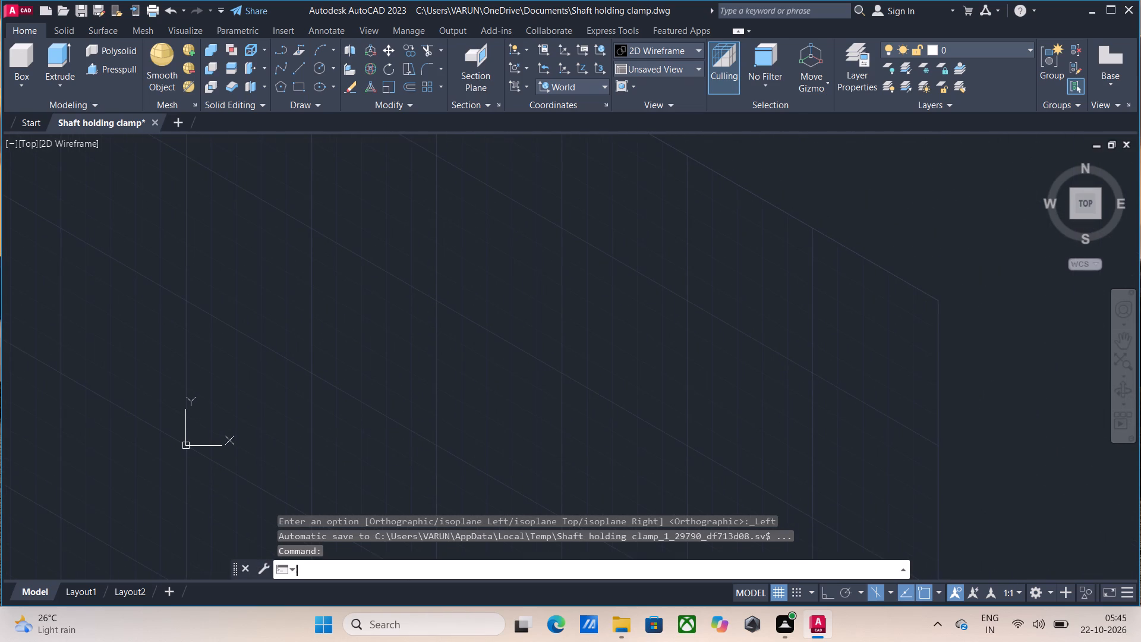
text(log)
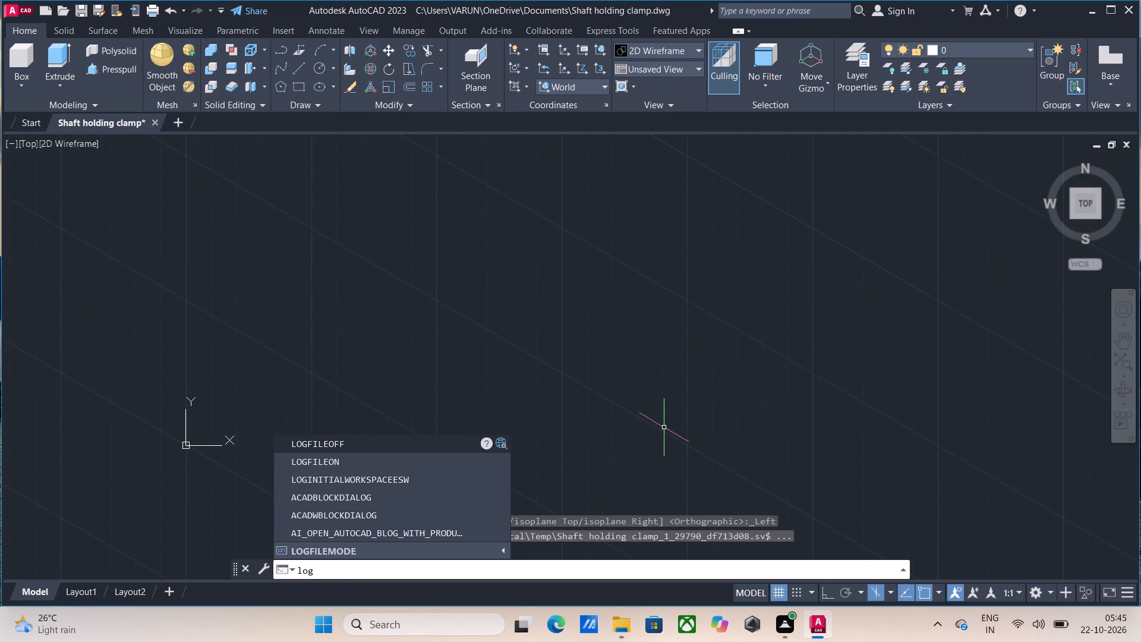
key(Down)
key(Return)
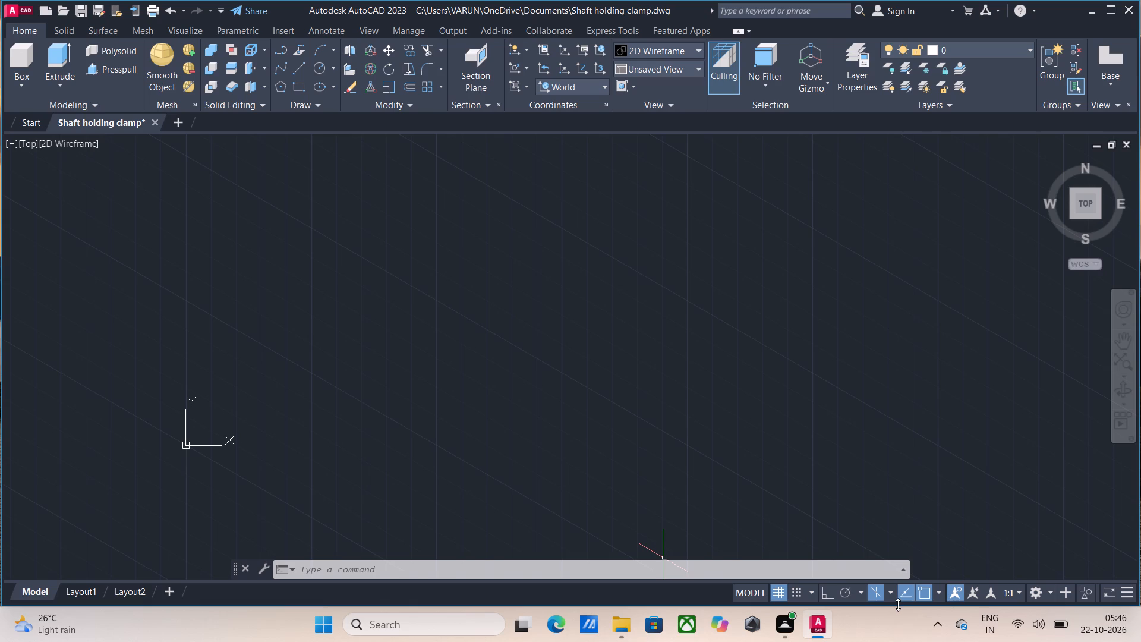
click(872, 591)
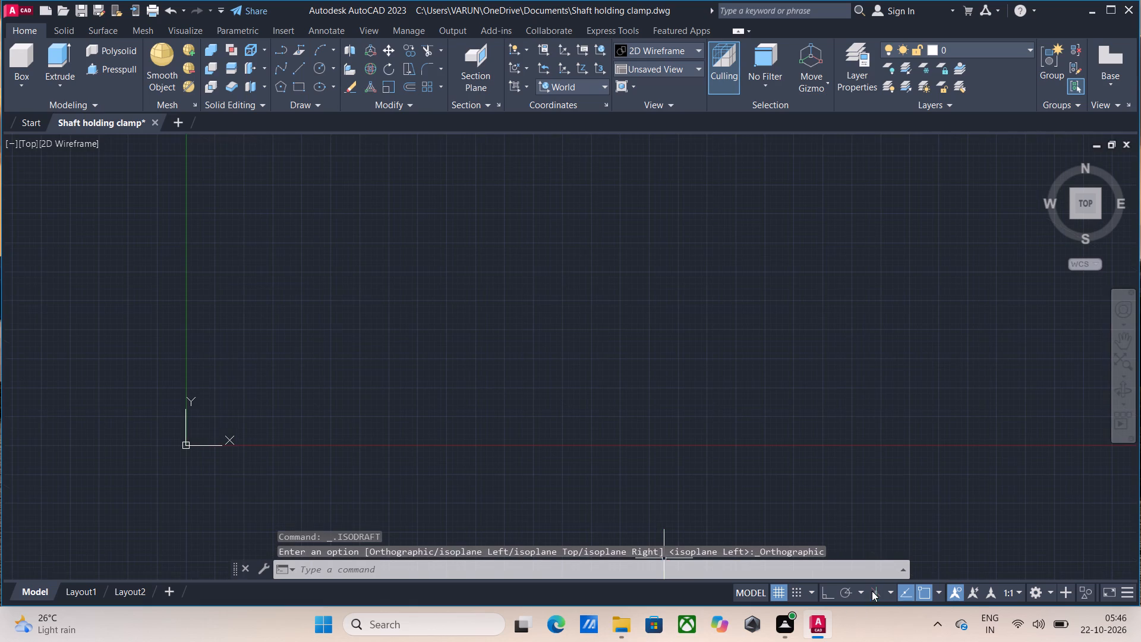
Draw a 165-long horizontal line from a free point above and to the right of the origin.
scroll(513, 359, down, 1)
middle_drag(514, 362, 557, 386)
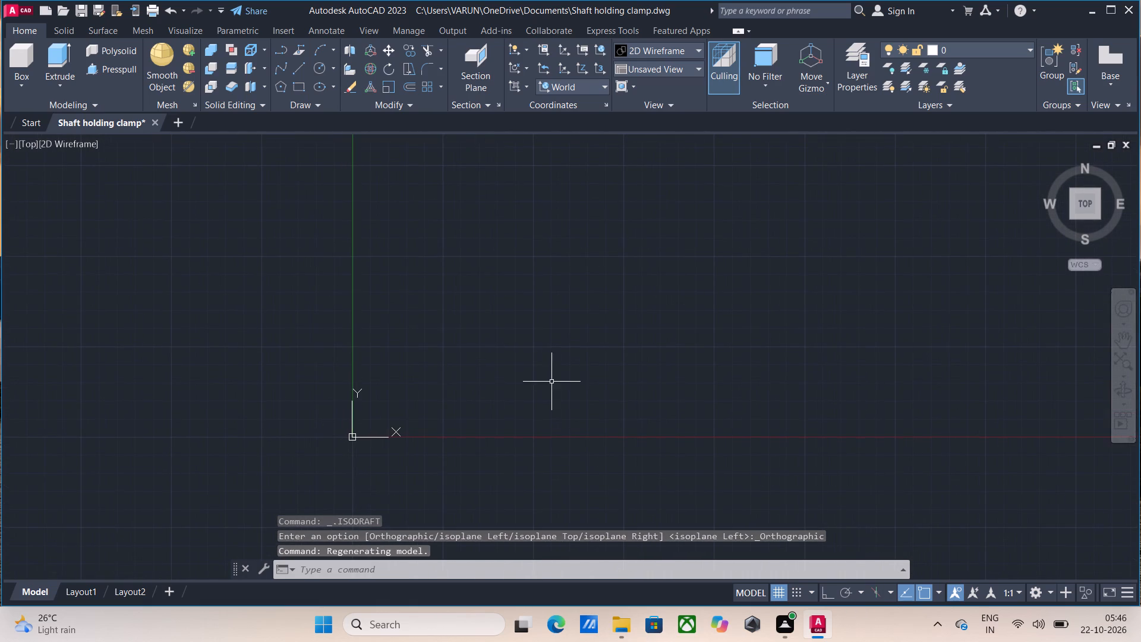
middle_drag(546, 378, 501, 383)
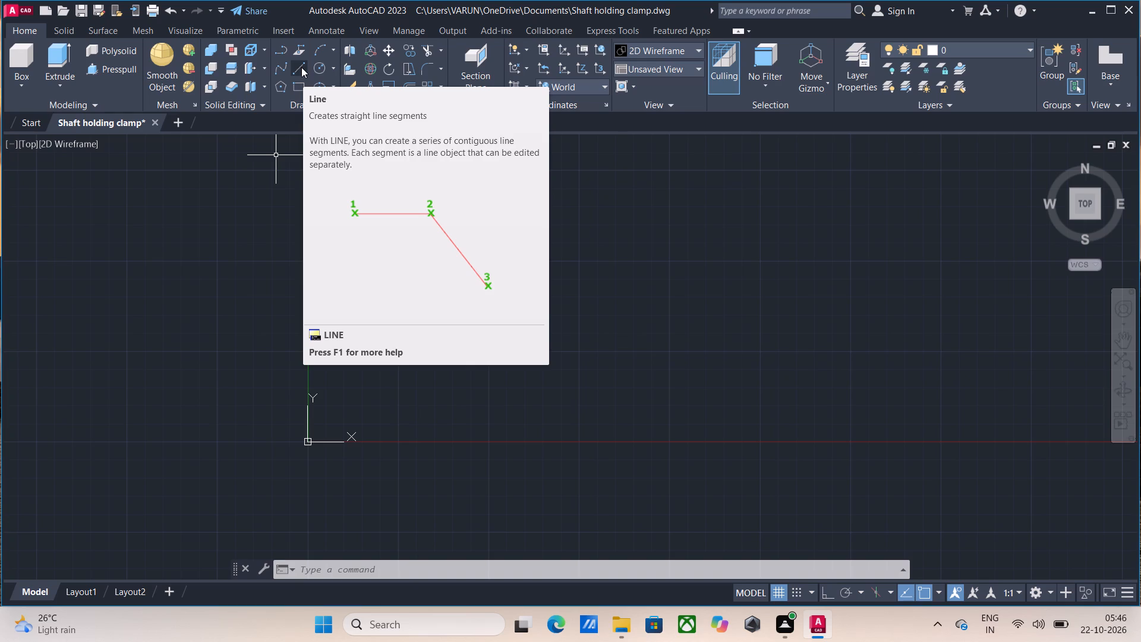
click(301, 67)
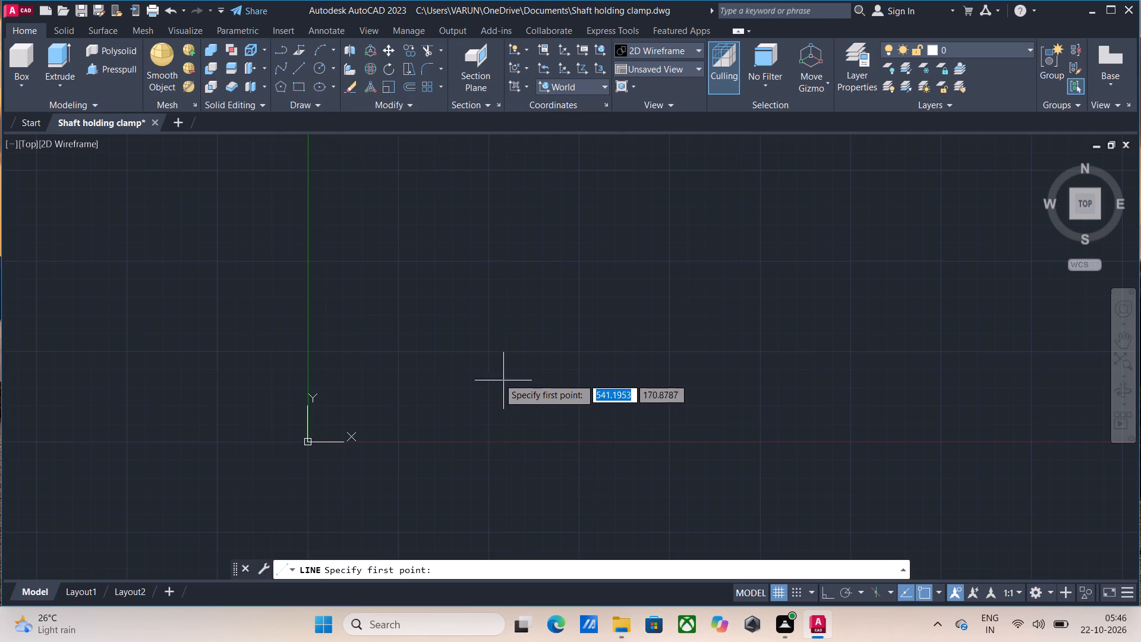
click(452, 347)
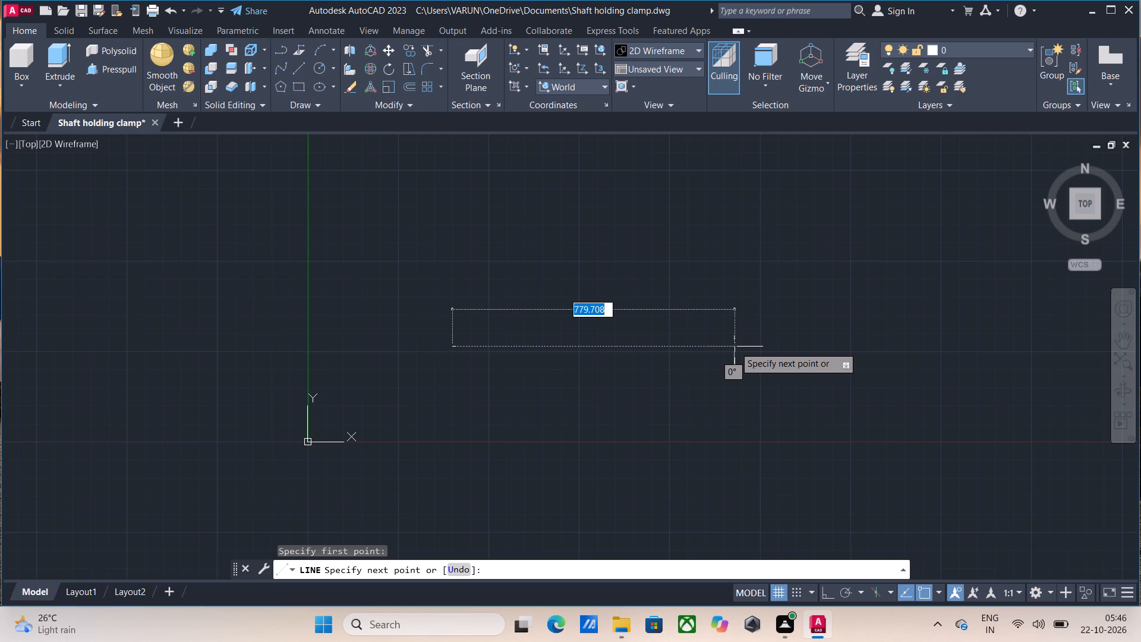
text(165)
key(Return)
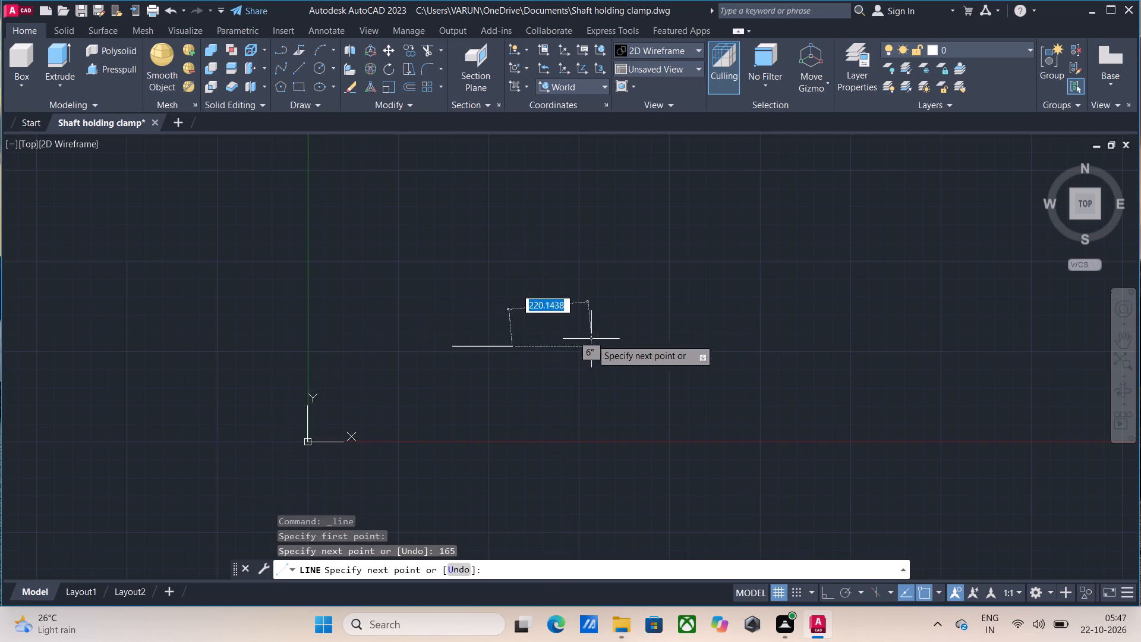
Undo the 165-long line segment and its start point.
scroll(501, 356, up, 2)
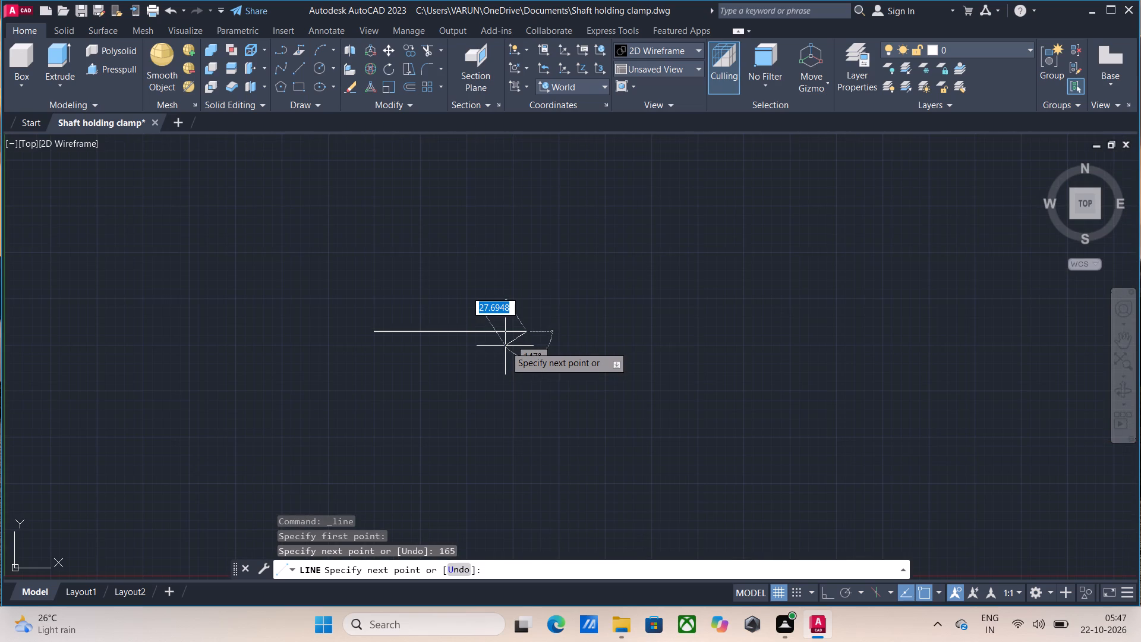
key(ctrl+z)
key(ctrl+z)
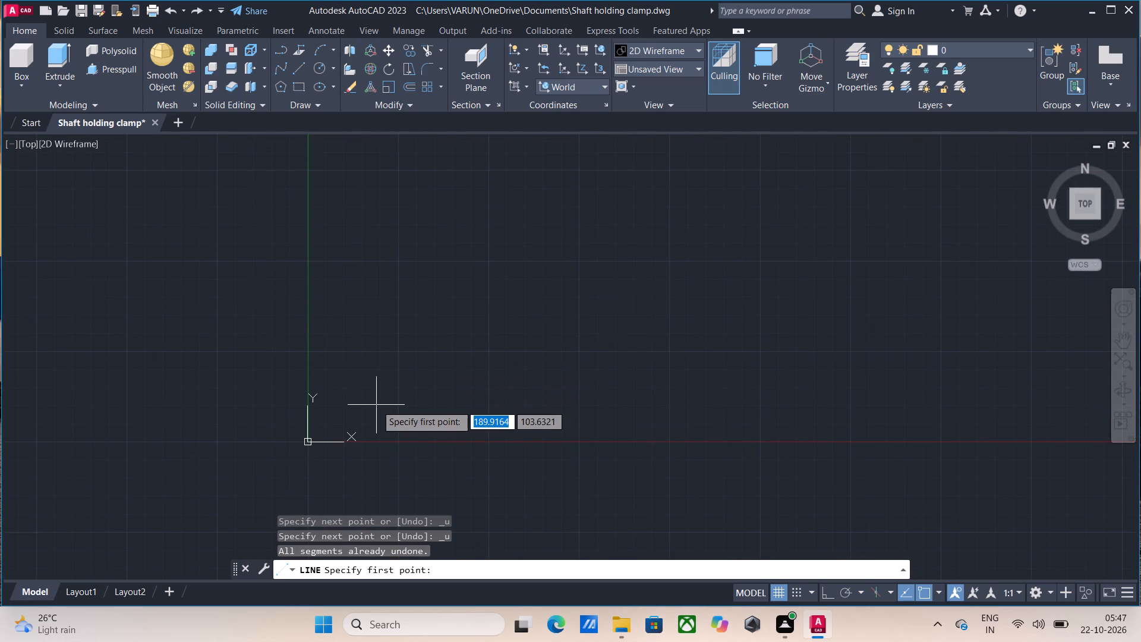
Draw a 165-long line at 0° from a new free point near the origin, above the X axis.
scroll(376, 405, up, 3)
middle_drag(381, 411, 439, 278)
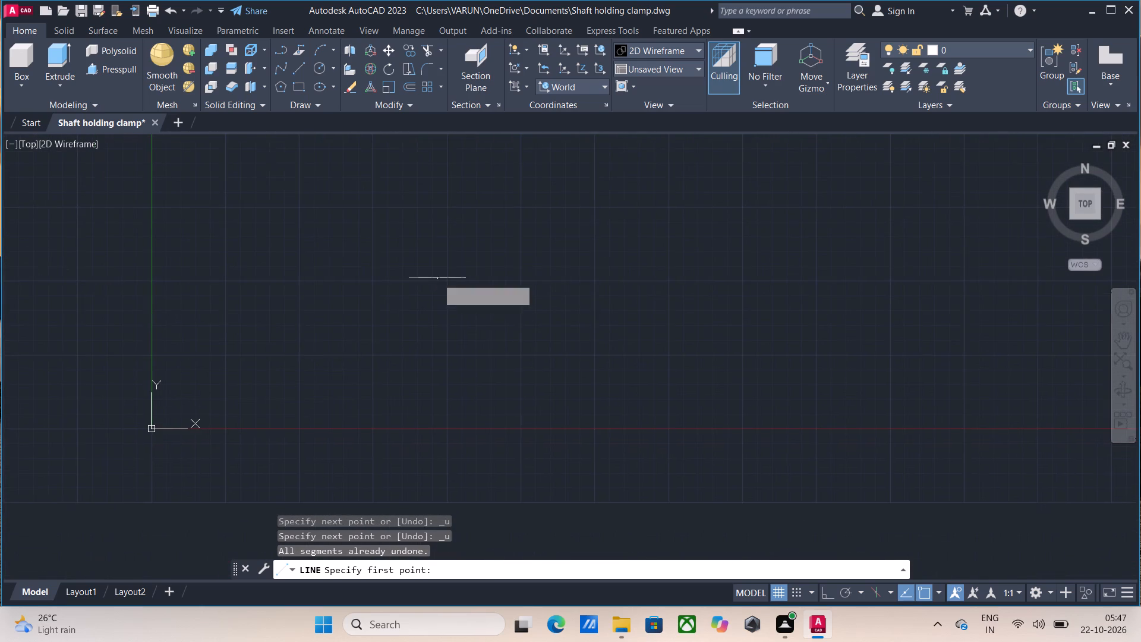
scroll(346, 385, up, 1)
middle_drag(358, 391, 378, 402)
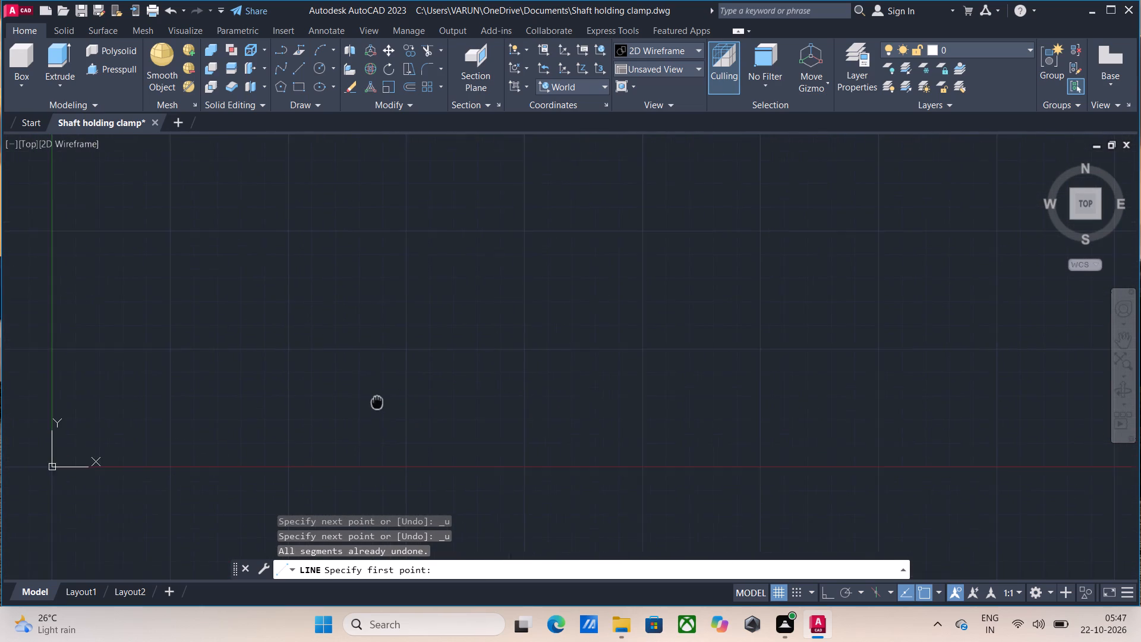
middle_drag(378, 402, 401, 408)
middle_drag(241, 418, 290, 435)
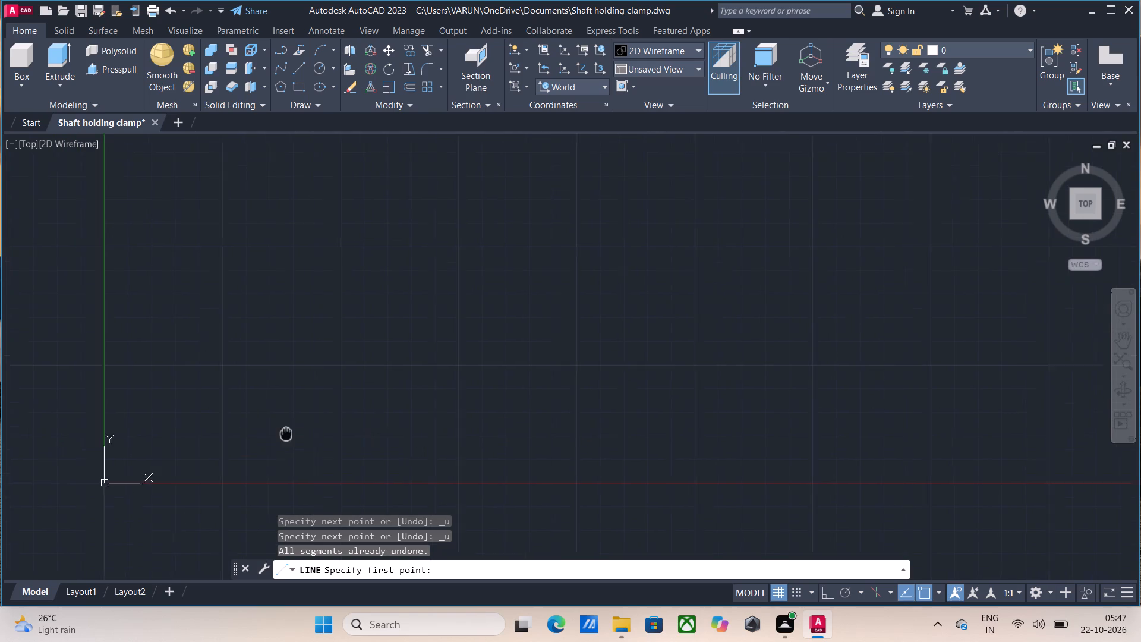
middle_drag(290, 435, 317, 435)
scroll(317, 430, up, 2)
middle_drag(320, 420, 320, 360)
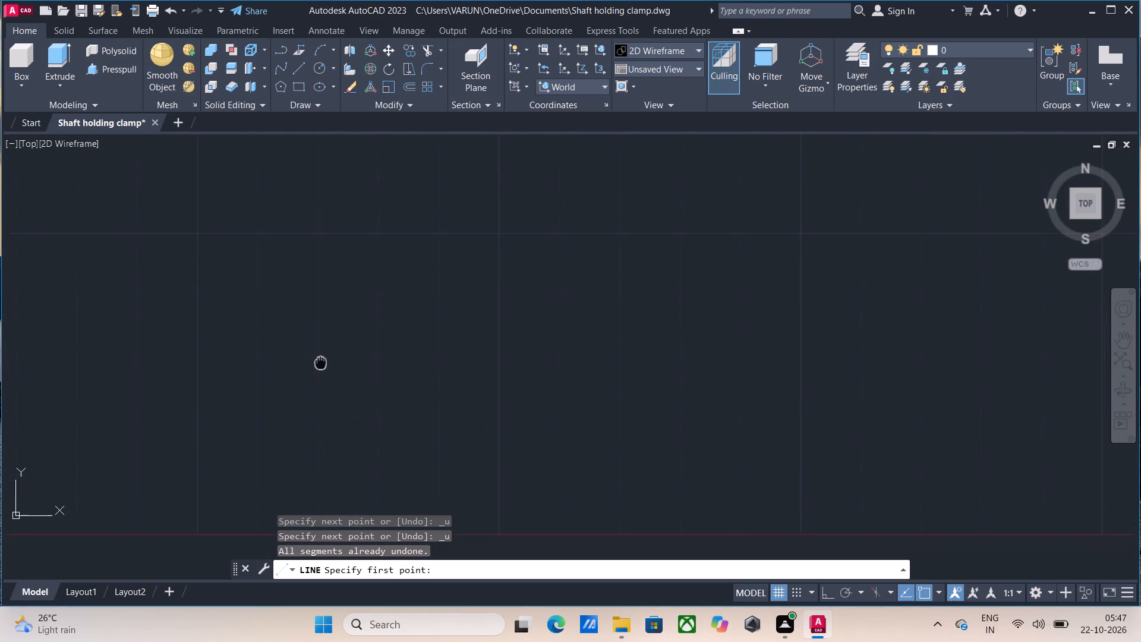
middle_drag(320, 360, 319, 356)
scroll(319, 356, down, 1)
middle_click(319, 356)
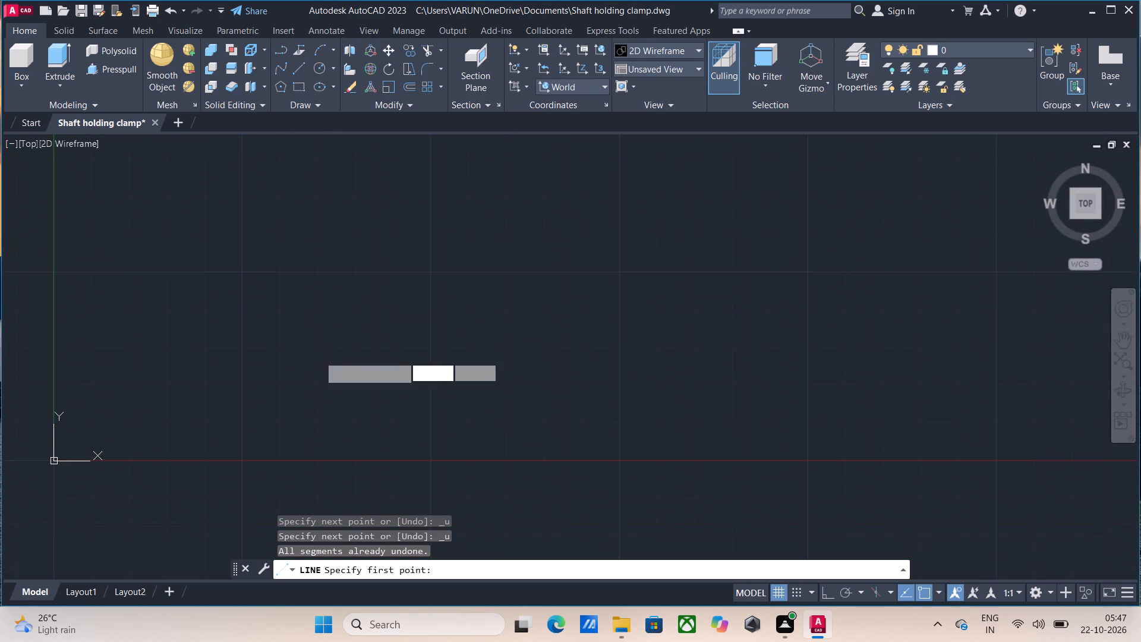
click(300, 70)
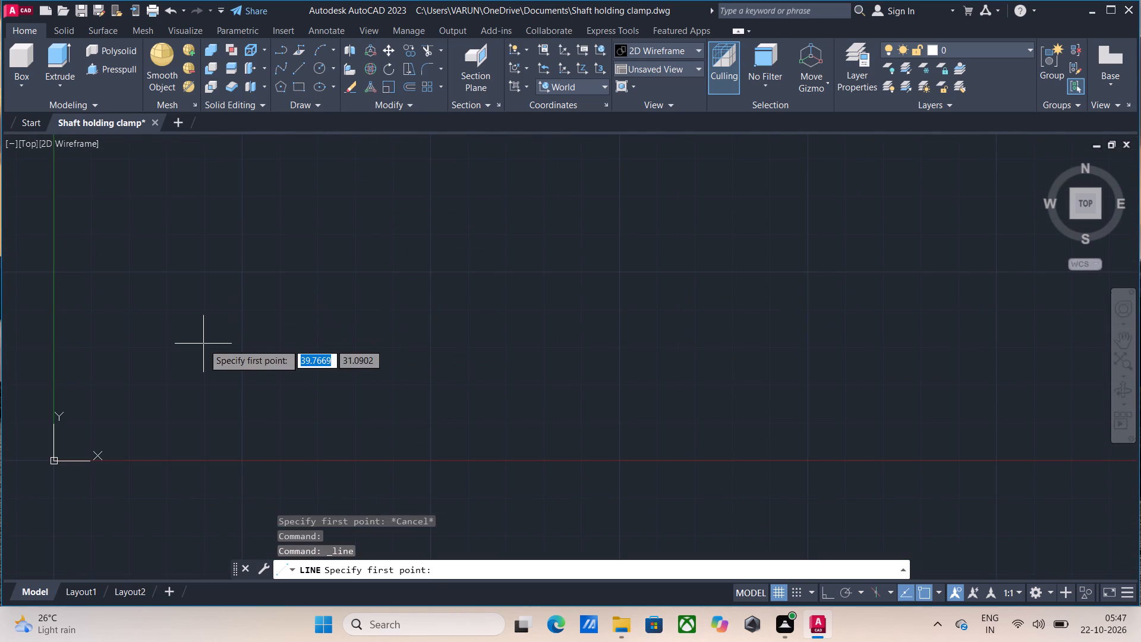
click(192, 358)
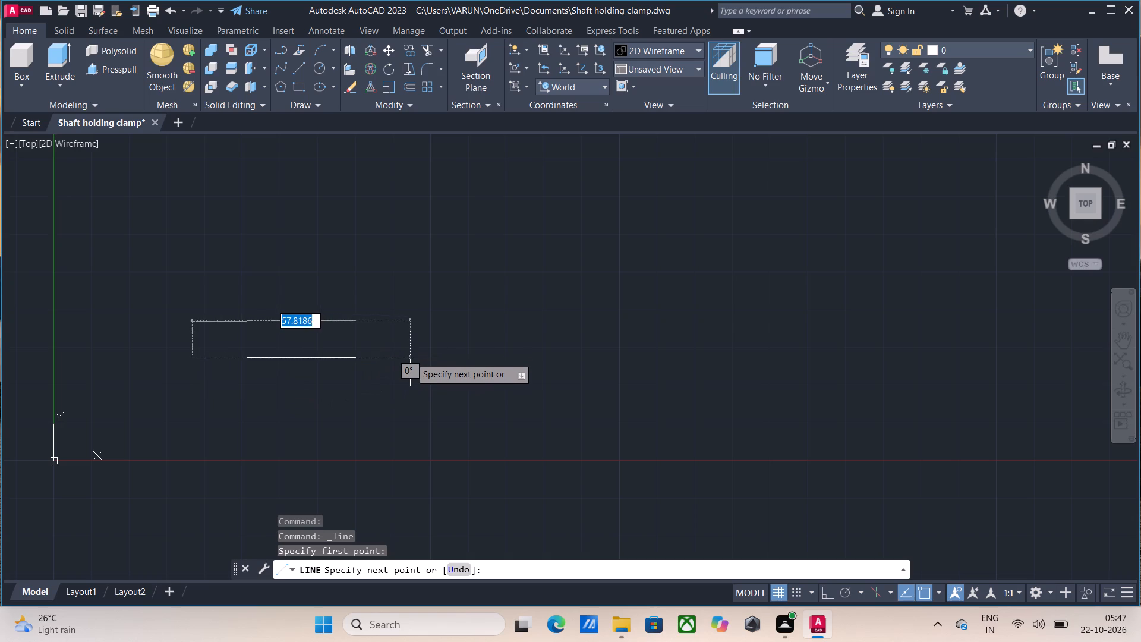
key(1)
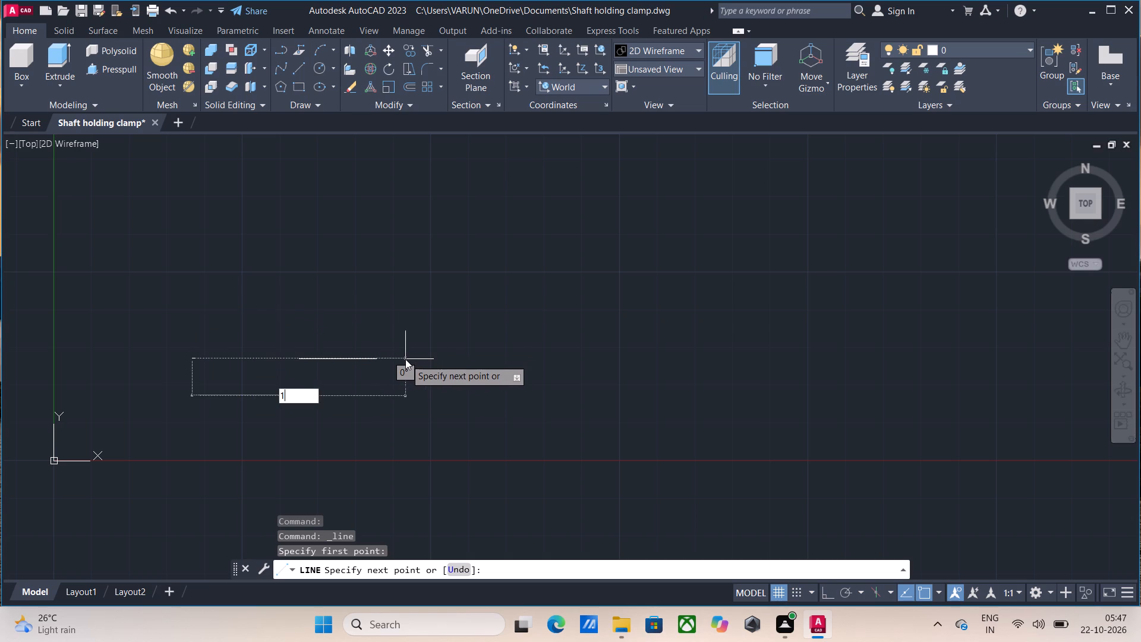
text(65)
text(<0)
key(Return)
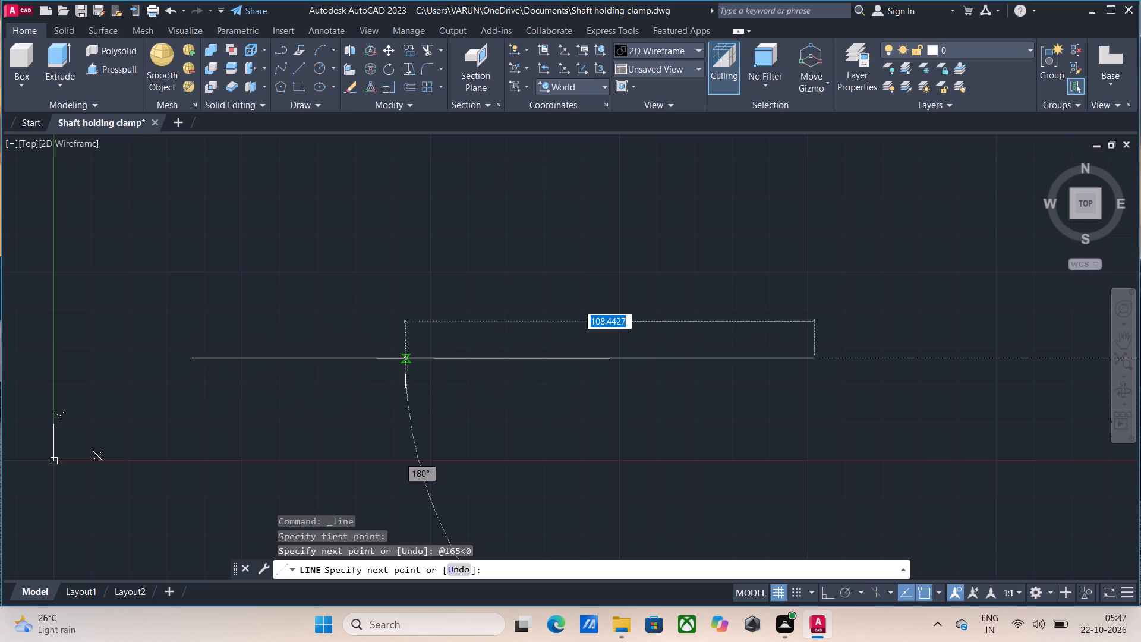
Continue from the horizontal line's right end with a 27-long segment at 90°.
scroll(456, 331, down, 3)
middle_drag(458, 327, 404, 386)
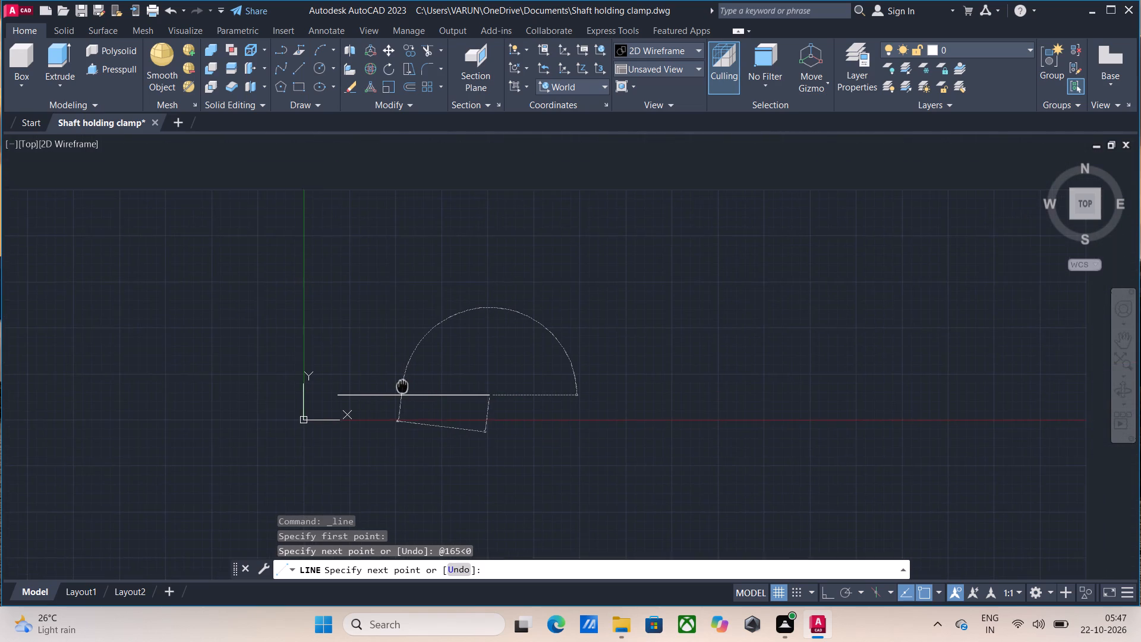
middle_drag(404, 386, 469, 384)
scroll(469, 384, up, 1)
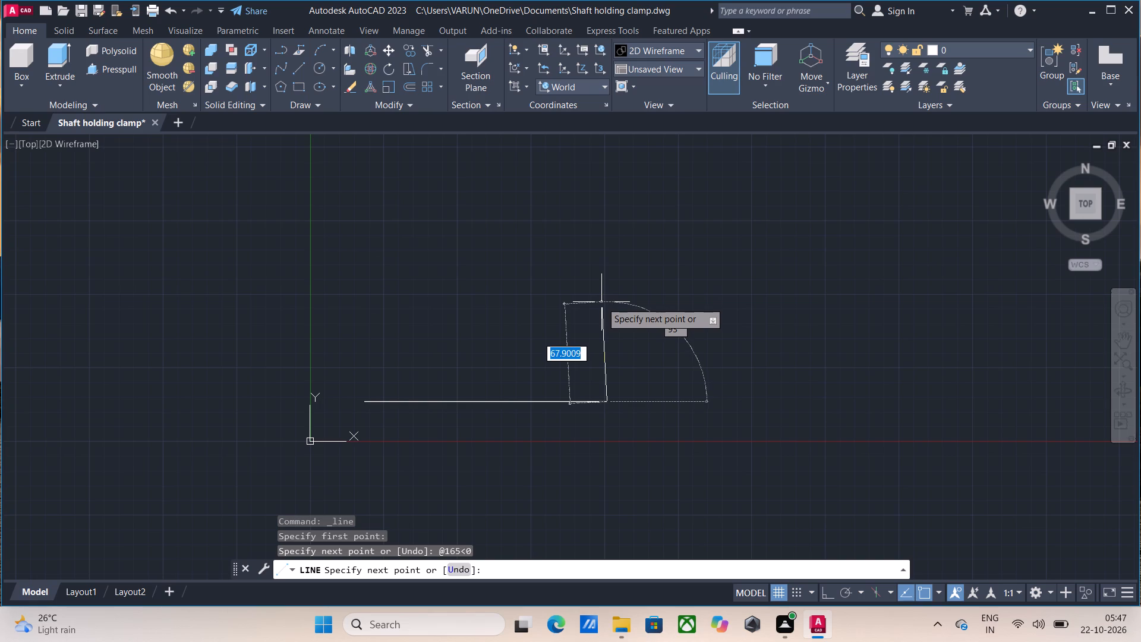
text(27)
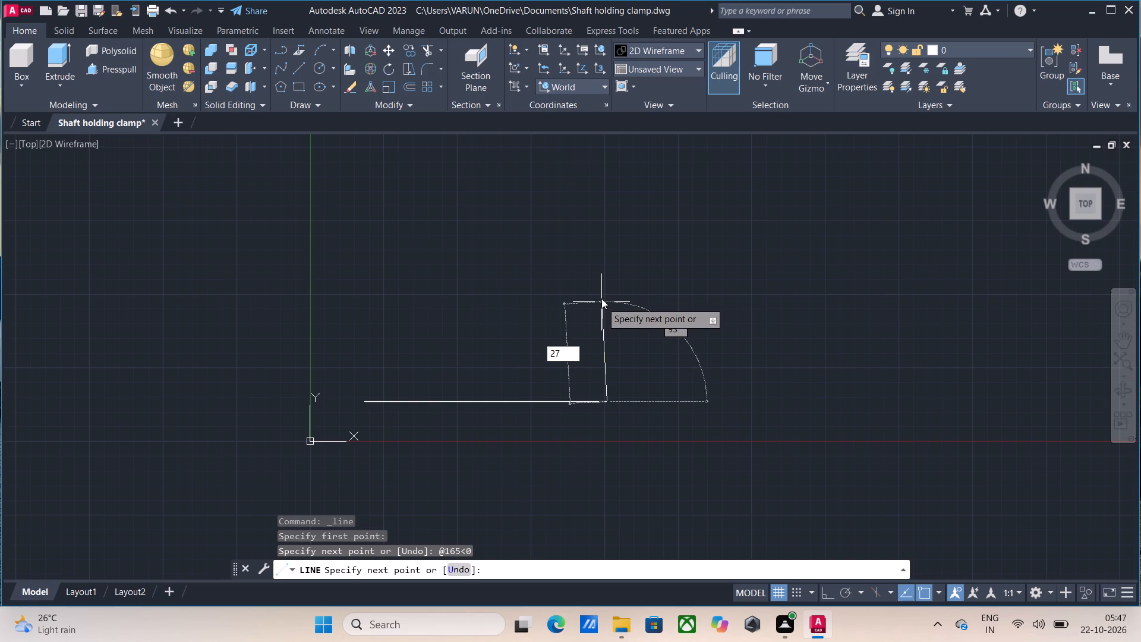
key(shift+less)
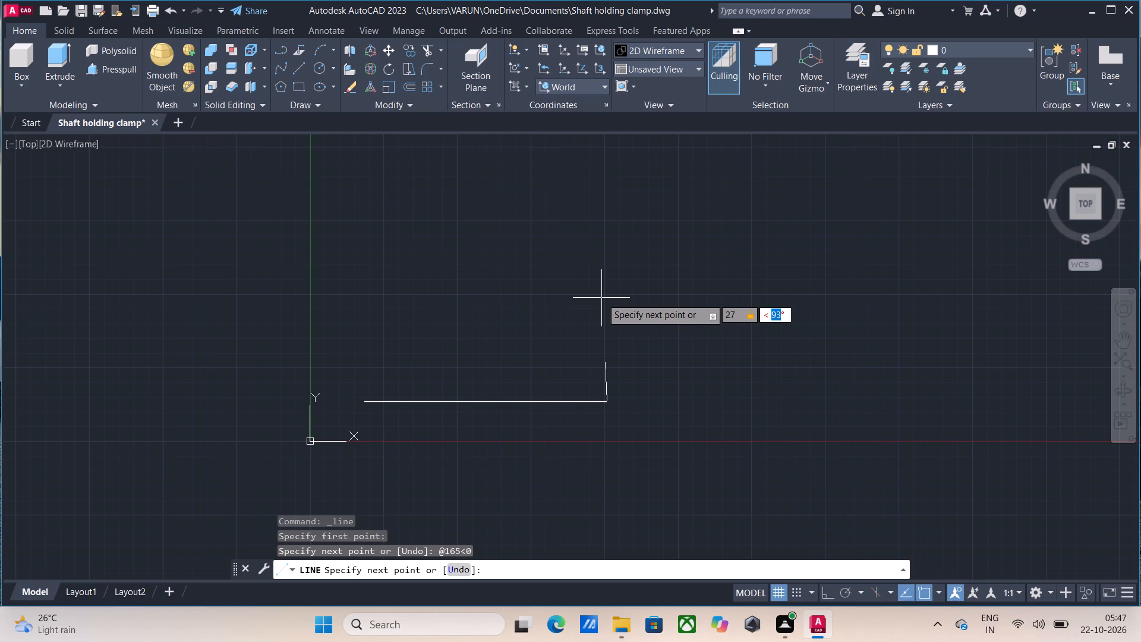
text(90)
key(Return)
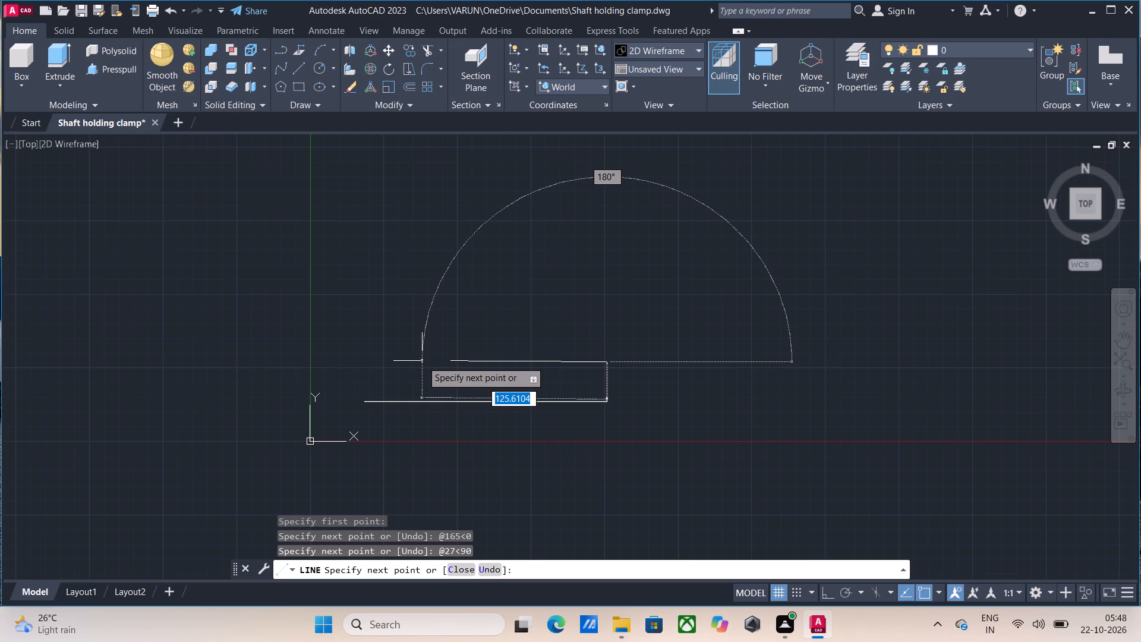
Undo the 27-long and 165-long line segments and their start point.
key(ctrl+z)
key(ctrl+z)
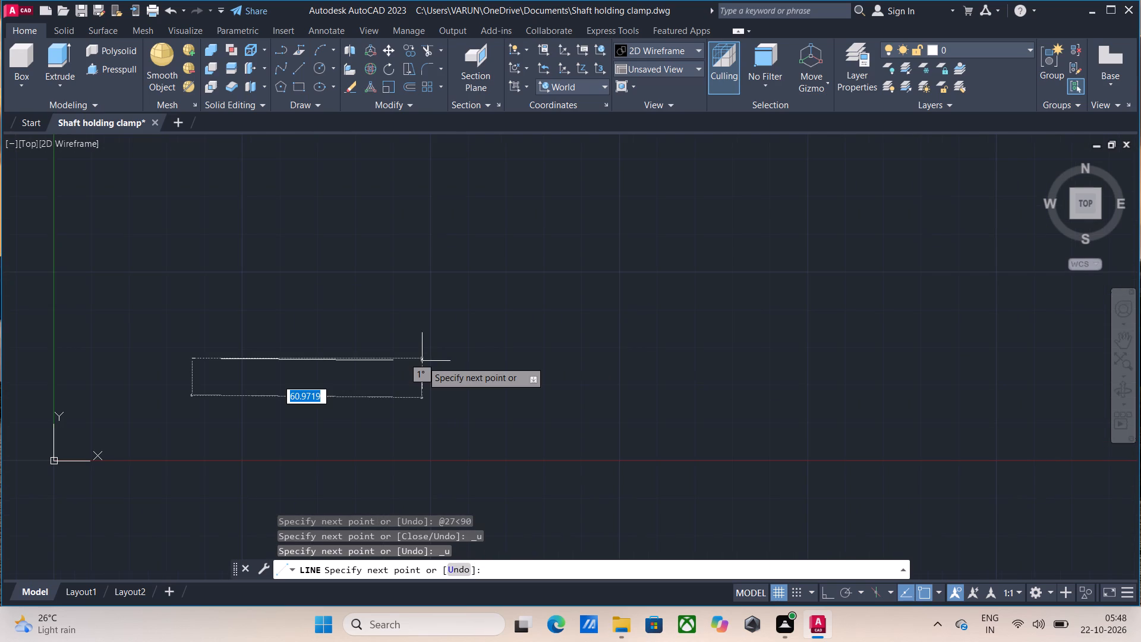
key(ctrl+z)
Draw a circle of radius 25 centred at the origin 0,0.
middle_drag(256, 401, 425, 414)
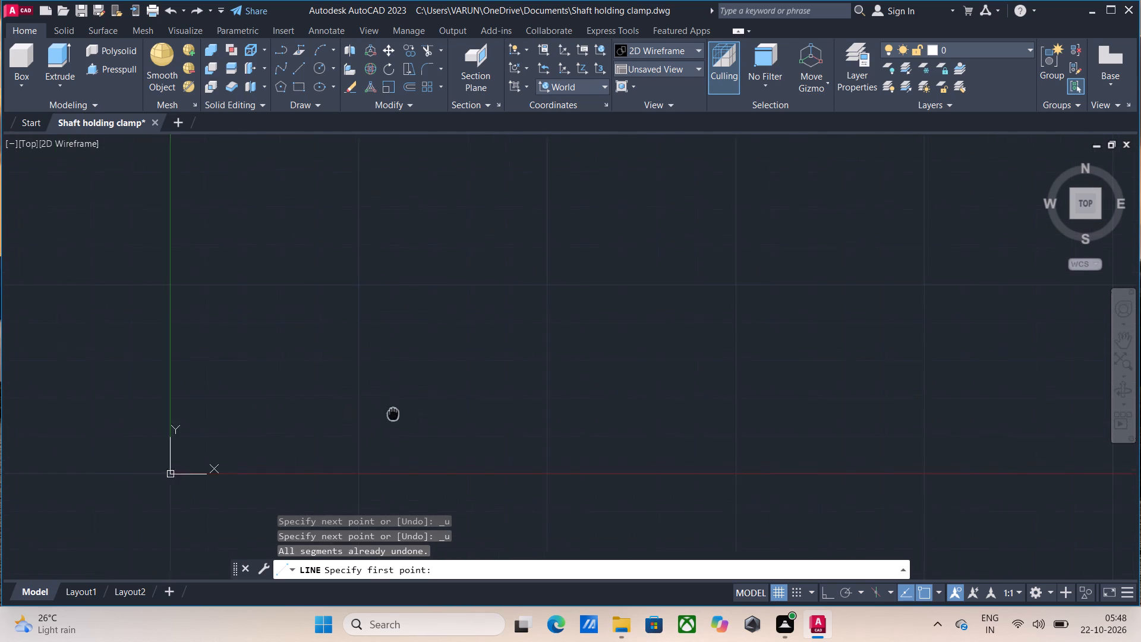
middle_drag(425, 414, 465, 399)
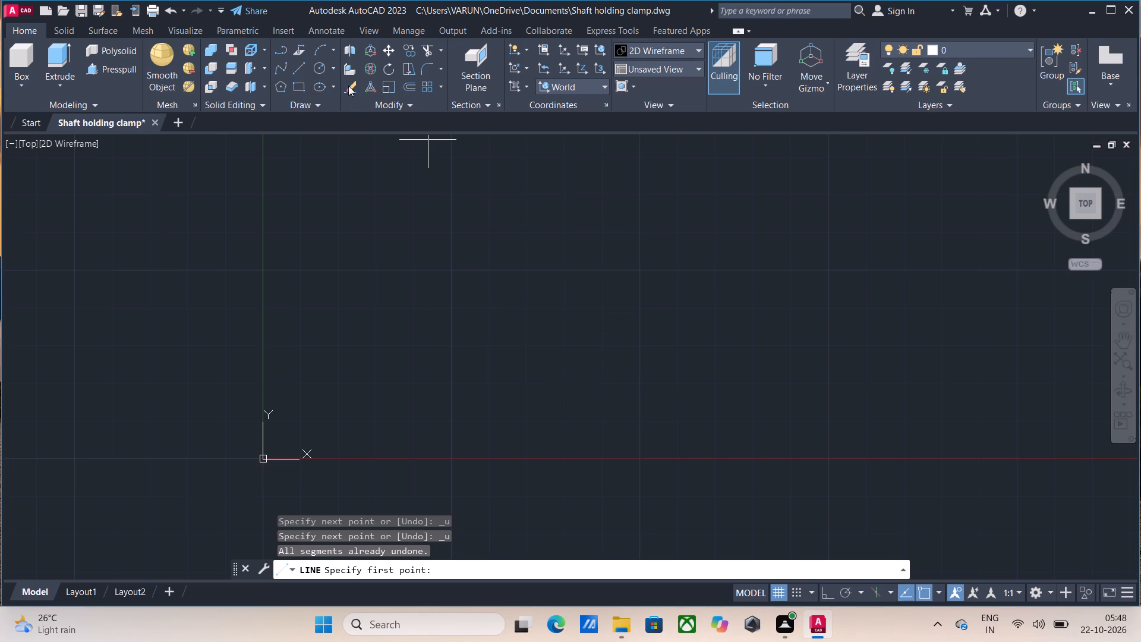
click(323, 68)
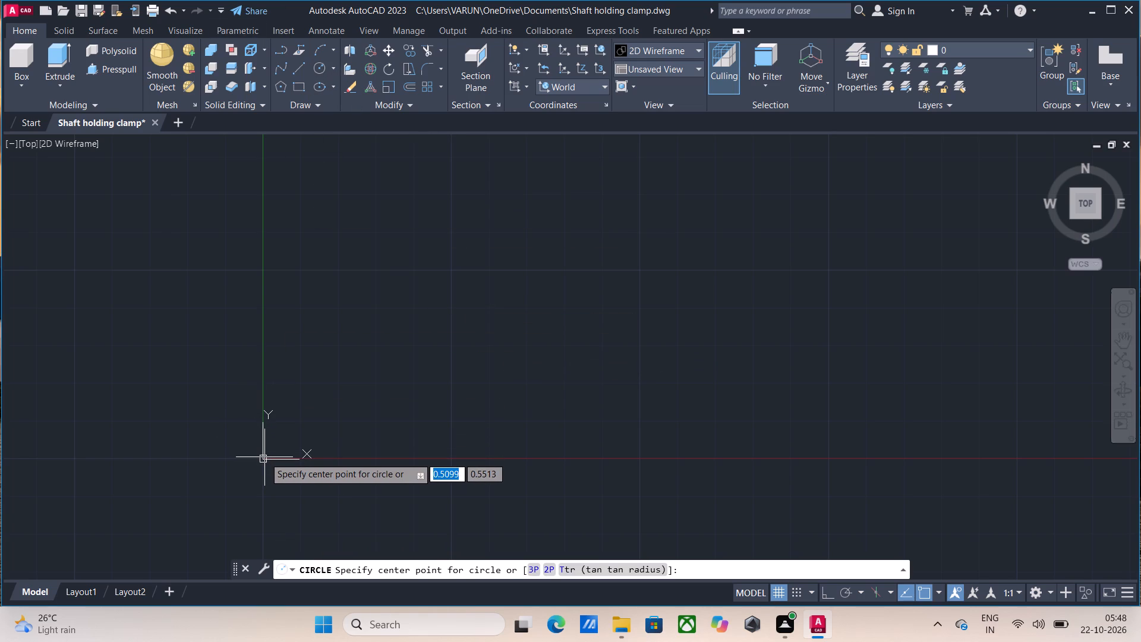
text(0,0)
key(Return)
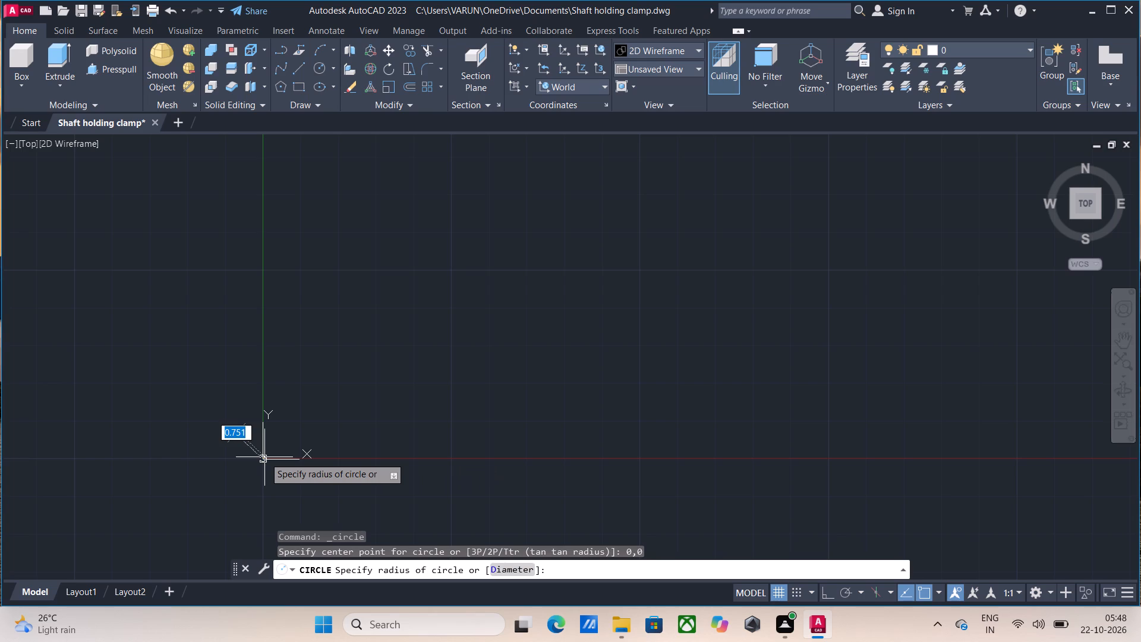
text(25)
key(Return)
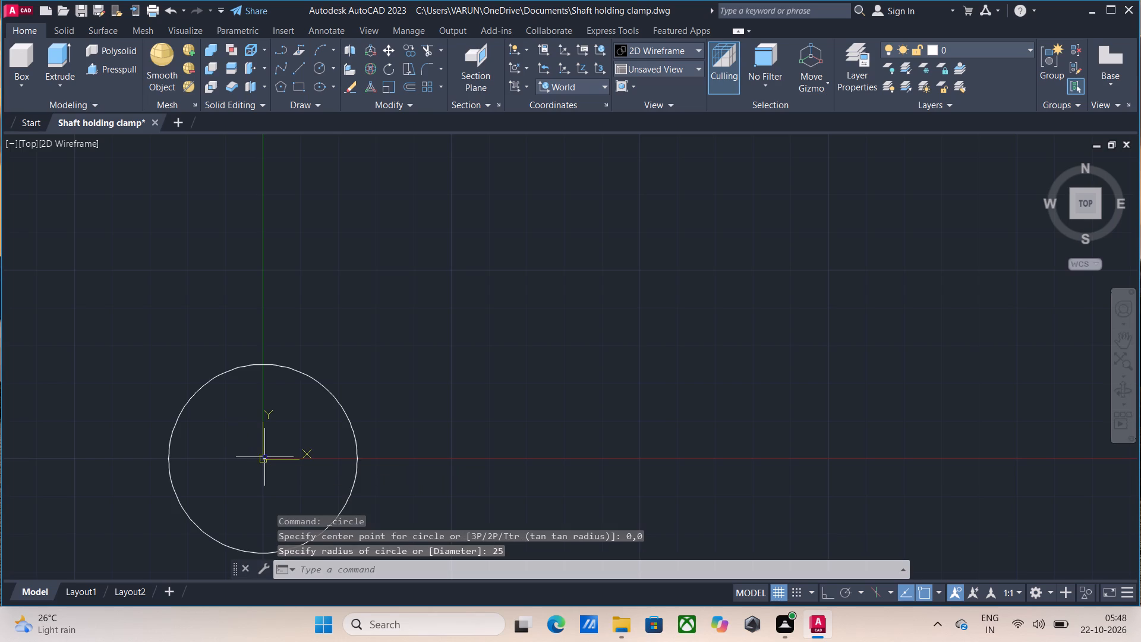
Draw a second circle of radius 12.5 centred at the origin 0,0.
key(Return)
text(0,0)
key(Return)
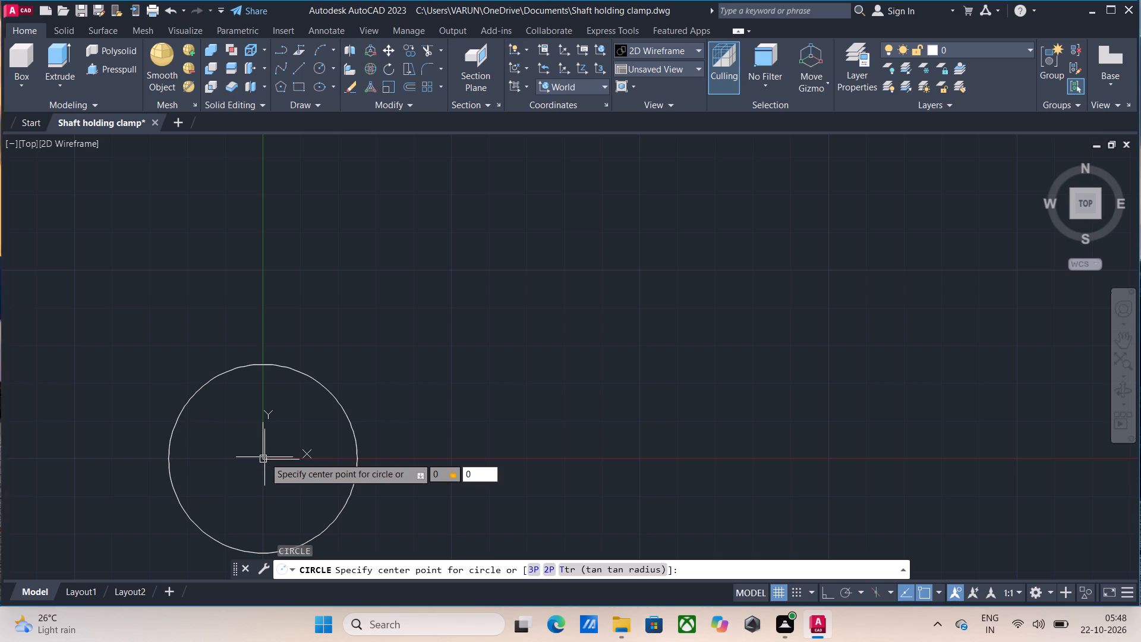
key(1)
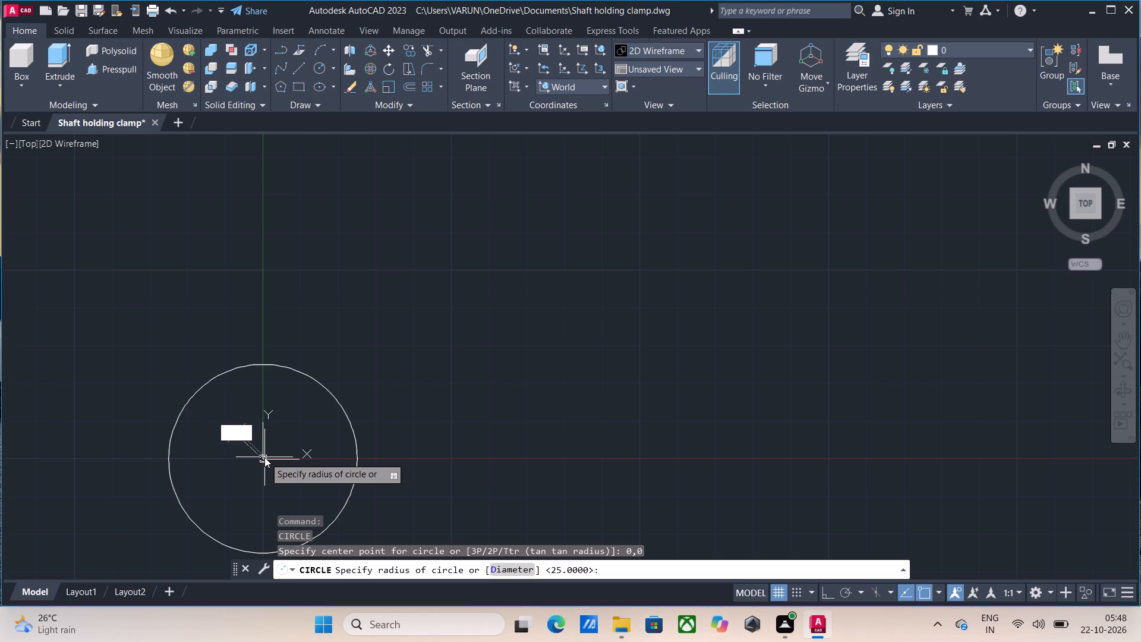
text(2.5)
key(Return)
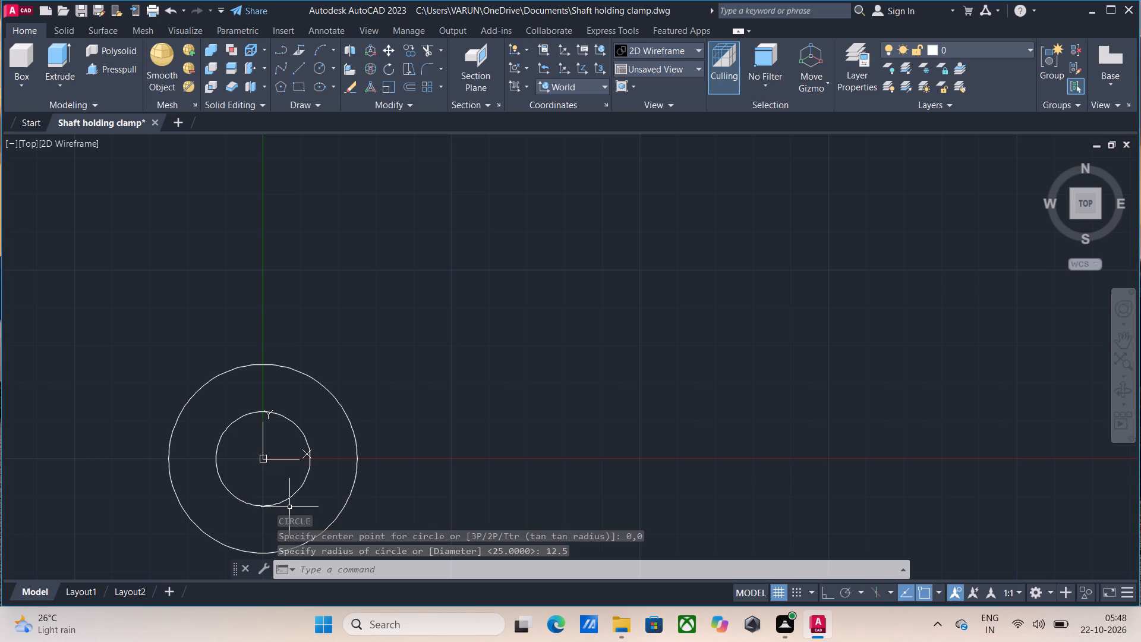
Draw connected lines from the circles' centre: 5 straight down, 90 horizontally to the right, and 27 at 270°.
middle_drag(299, 483, 347, 363)
scroll(299, 483, down, 1)
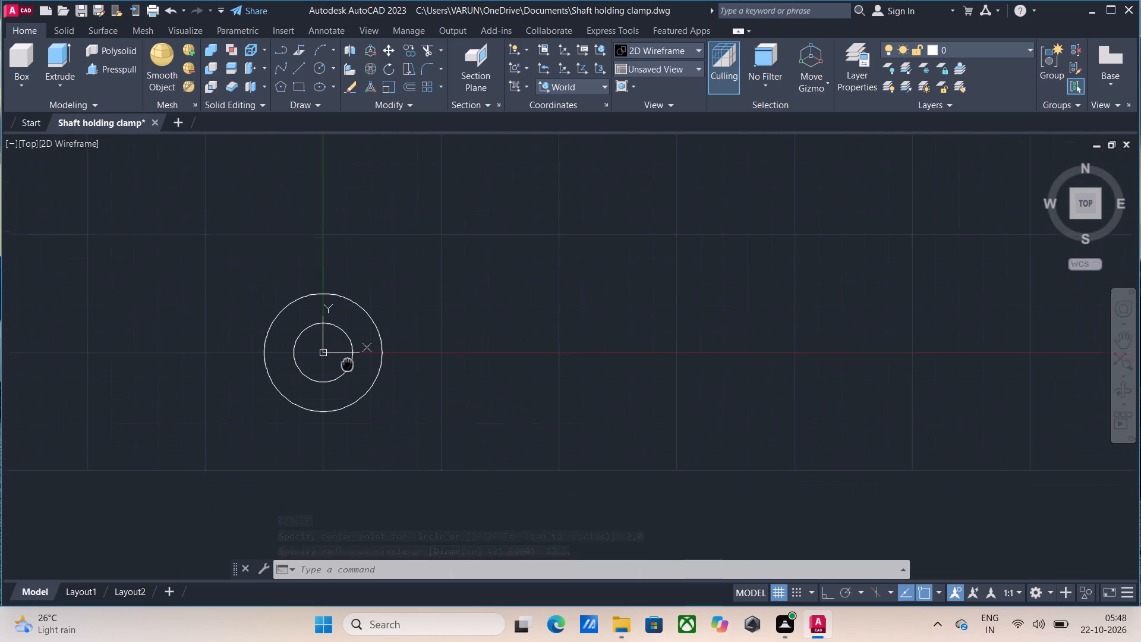
middle_drag(347, 363, 347, 363)
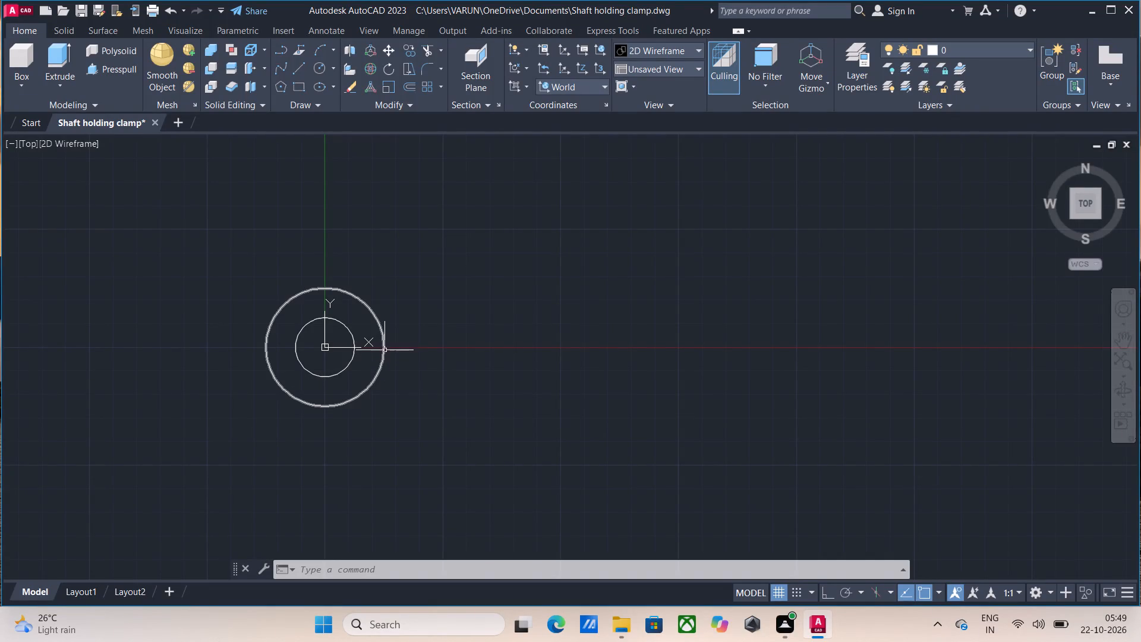
click(296, 71)
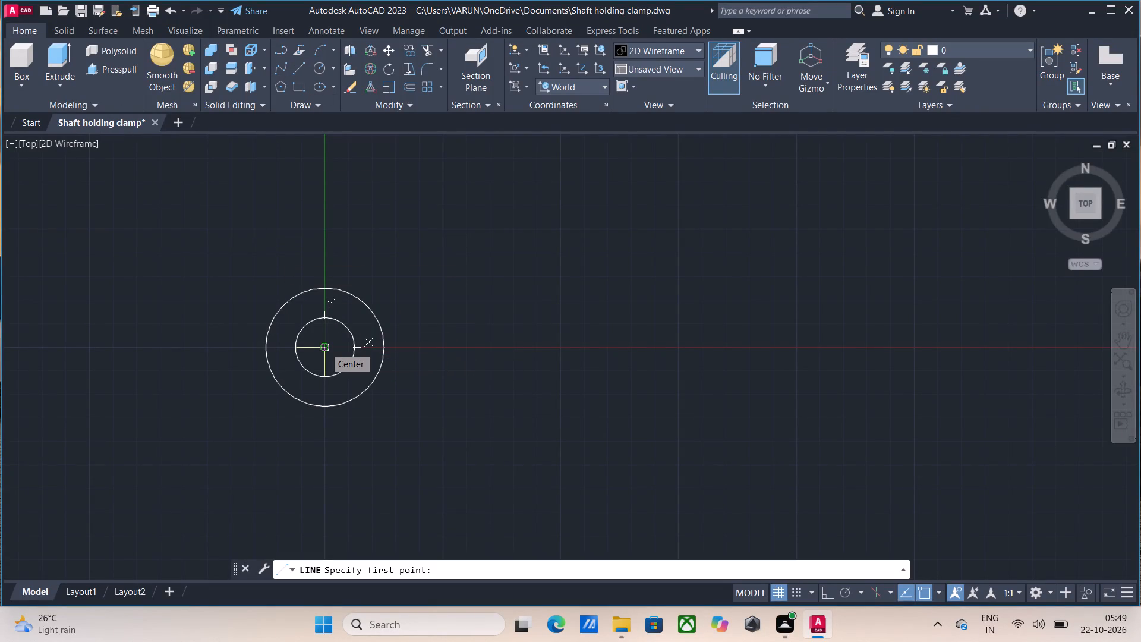
click(325, 347)
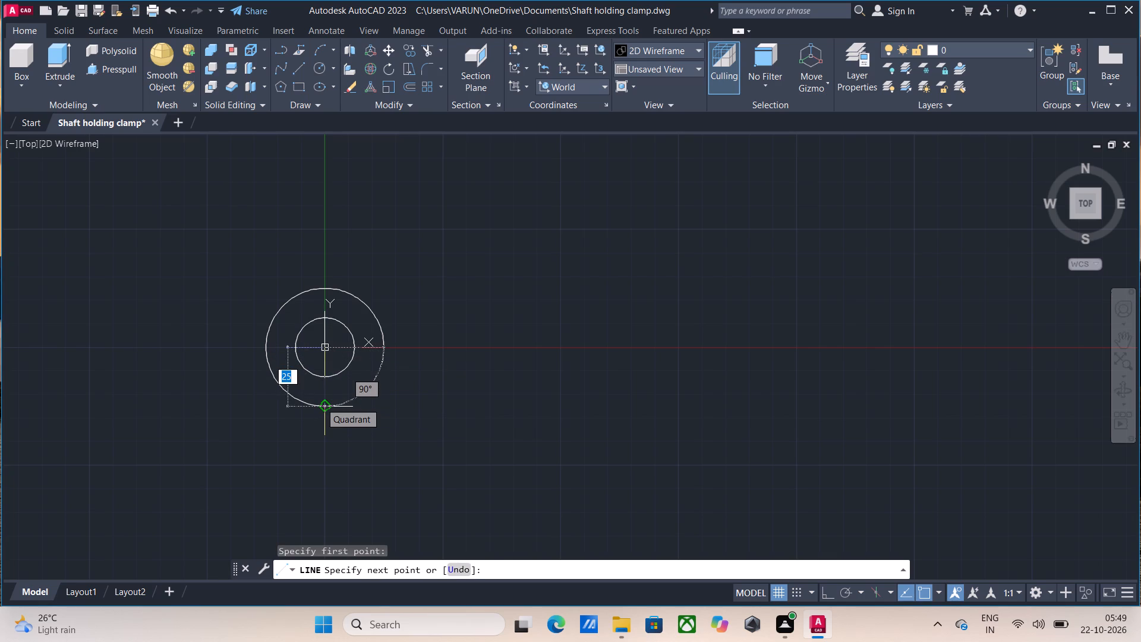
key(5)
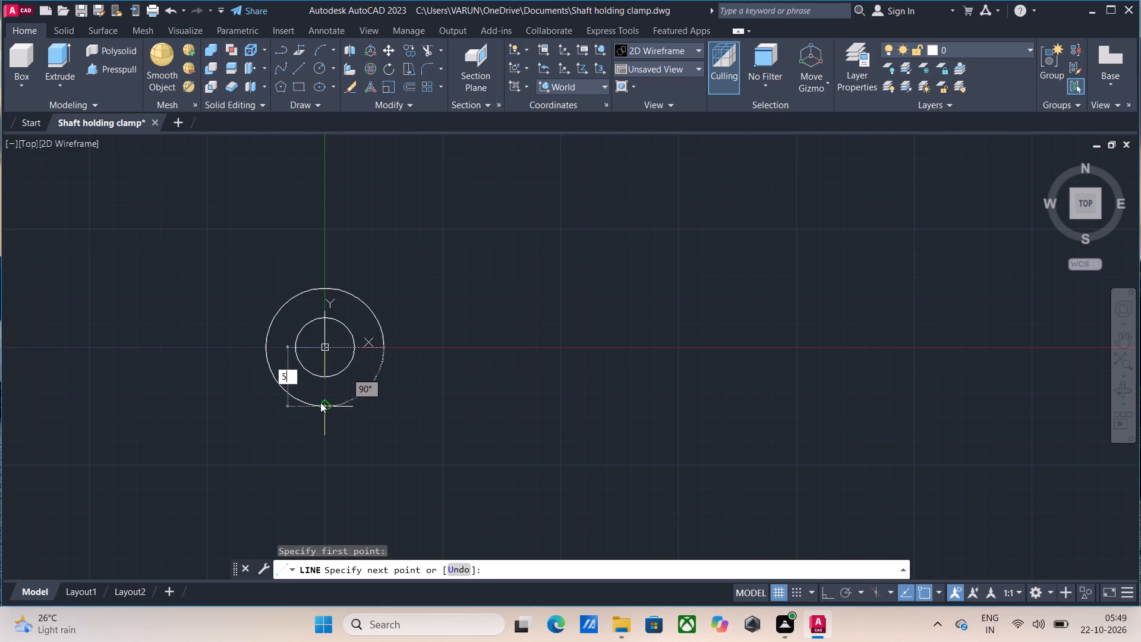
key(Return)
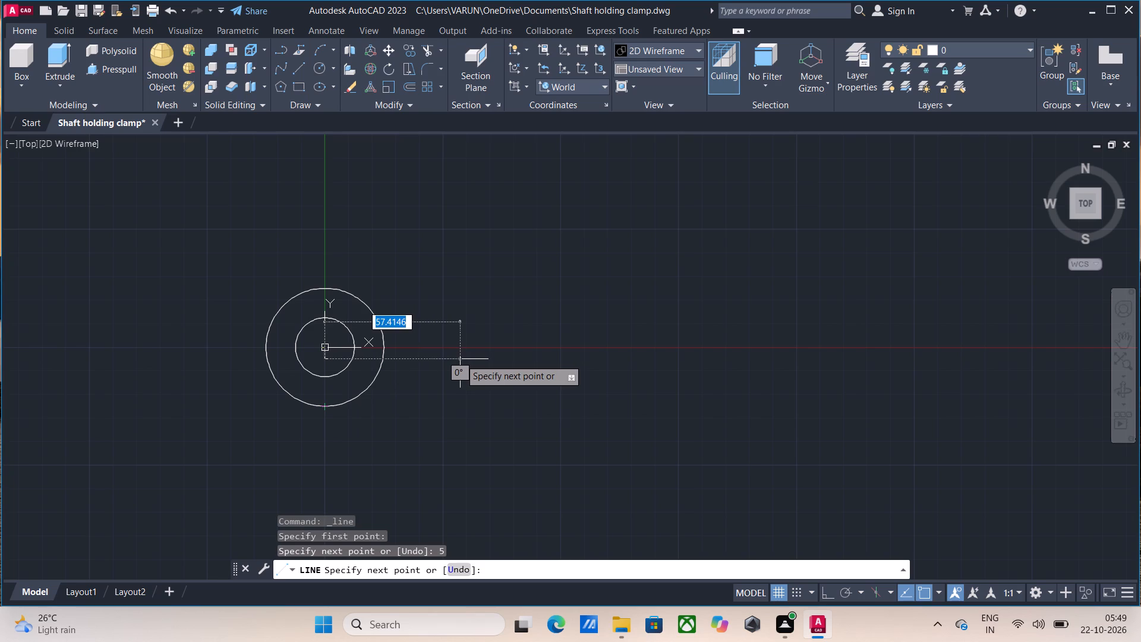
text(90)
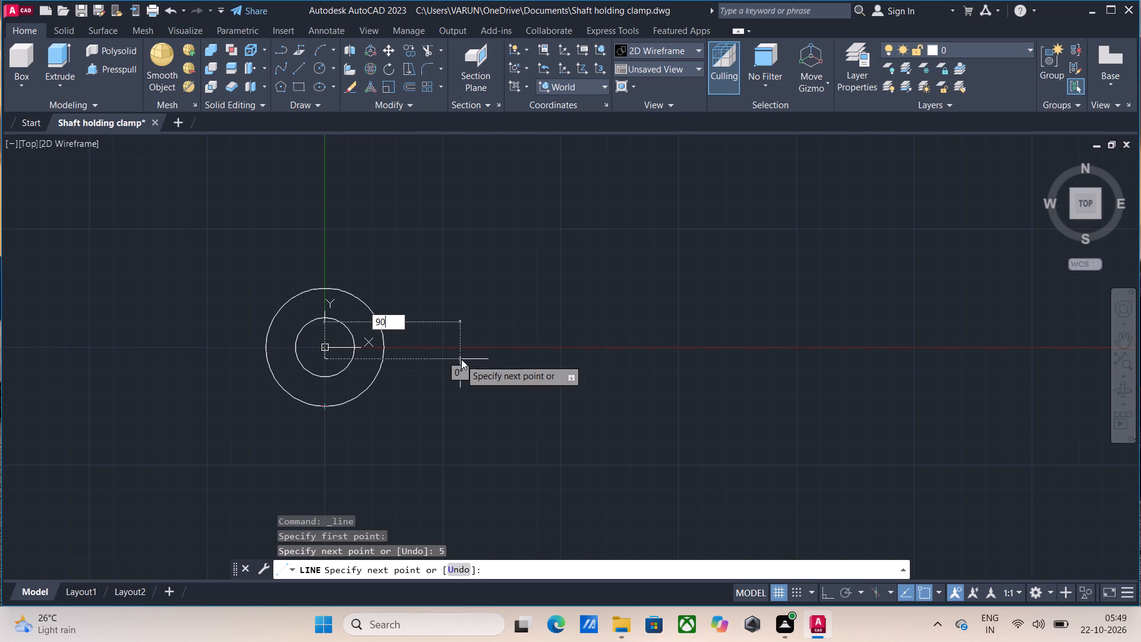
key(Return)
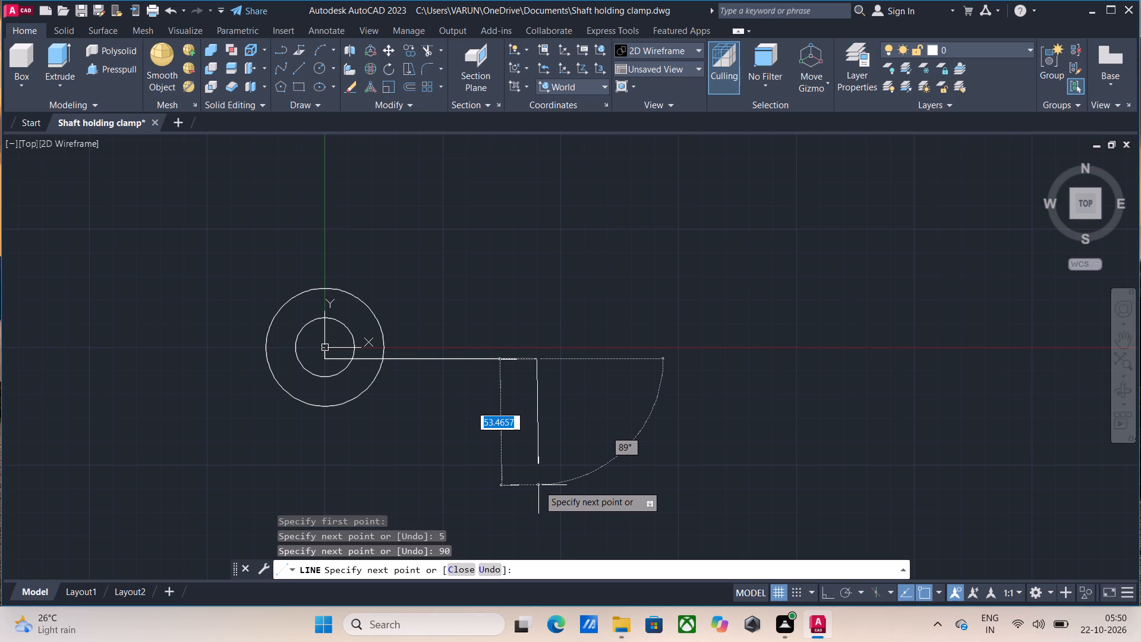
text(27)
key(shift+less)
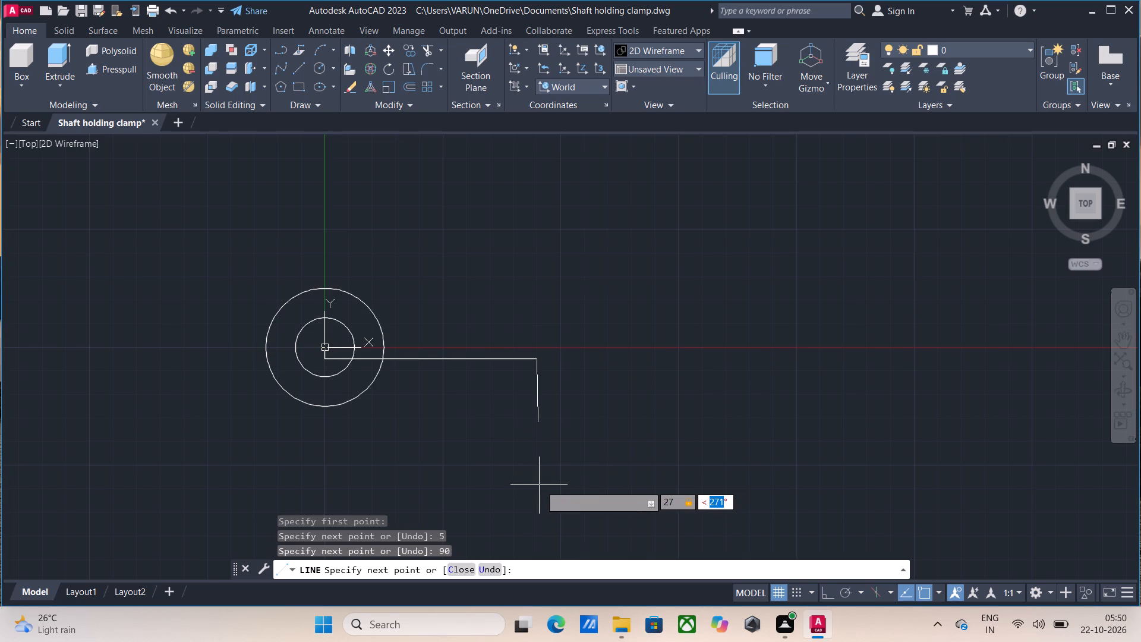
text(270)
key(Return)
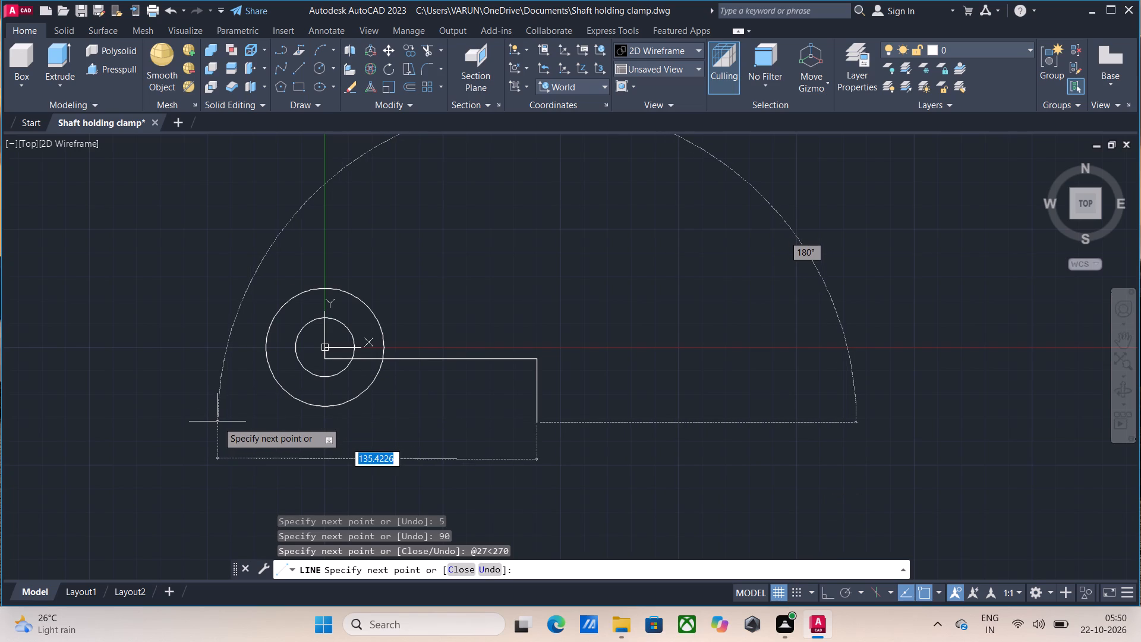
Continue the base outline with 165 at 180°, 16 at 90°, and a horizontal line about 120 long crossing the outer circle.
text(165)
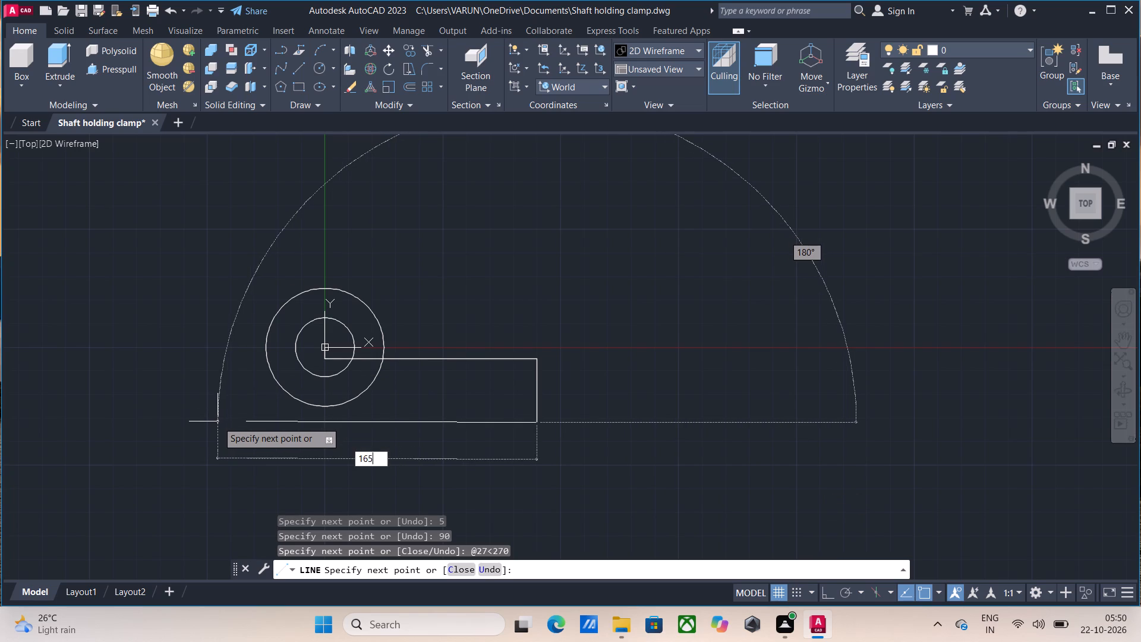
key(shift+less)
text(180)
key(Return)
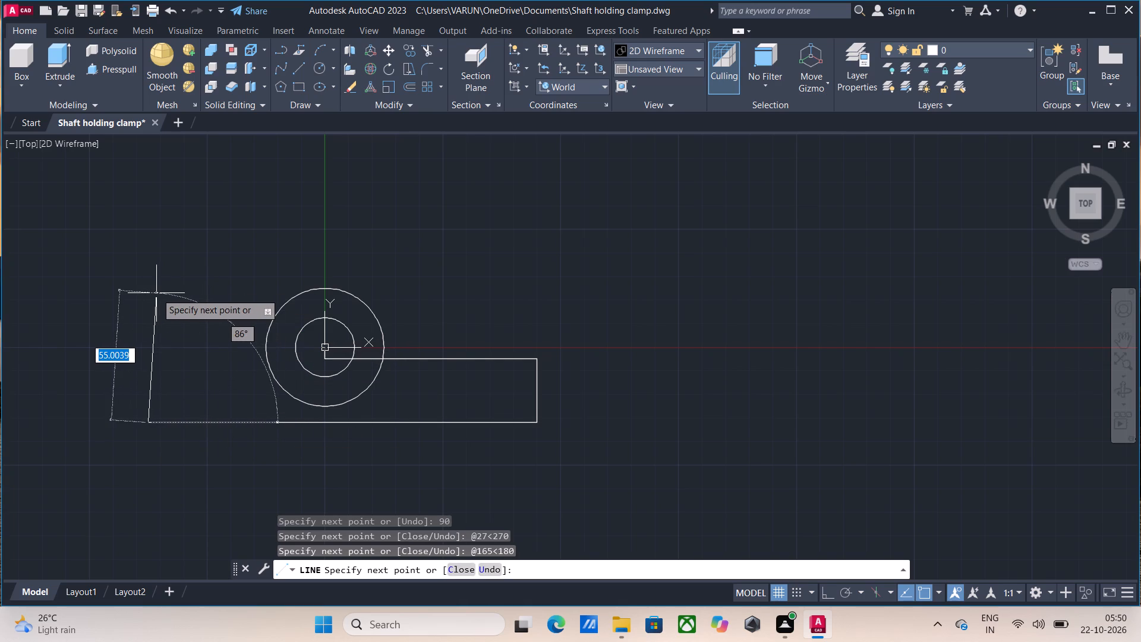
key(1)
key(6)
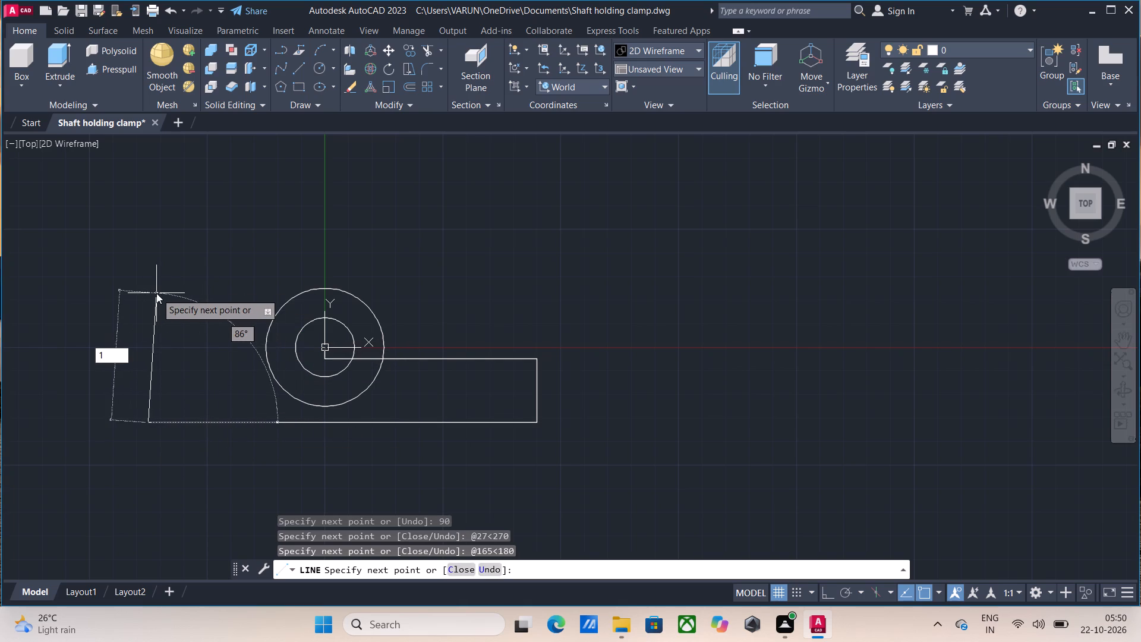
key(shift+less)
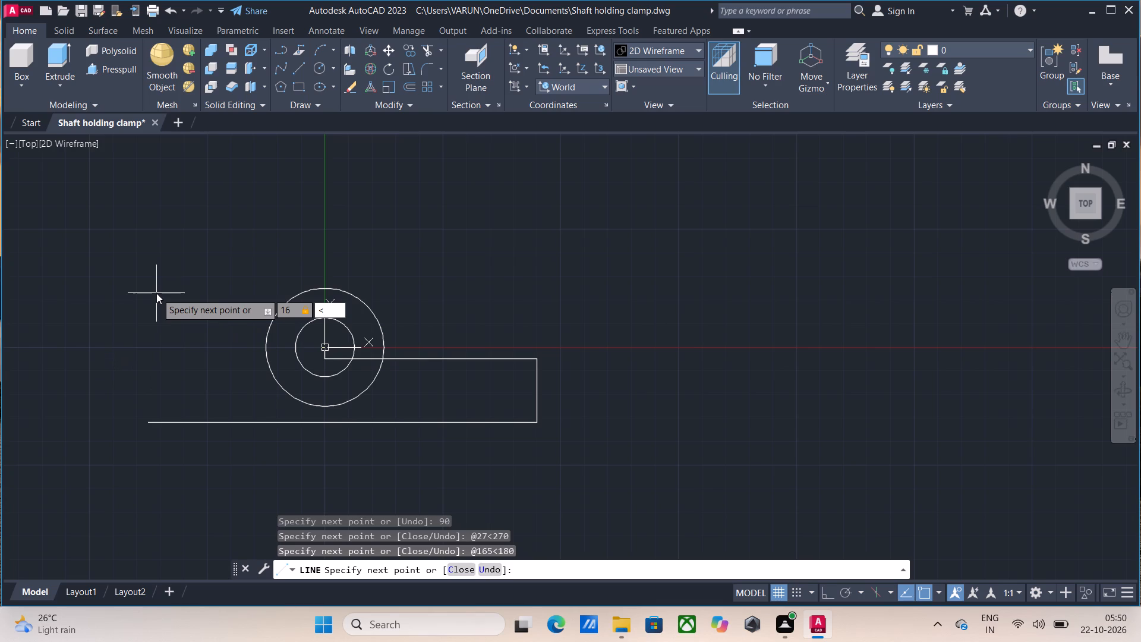
text(90)
key(Return)
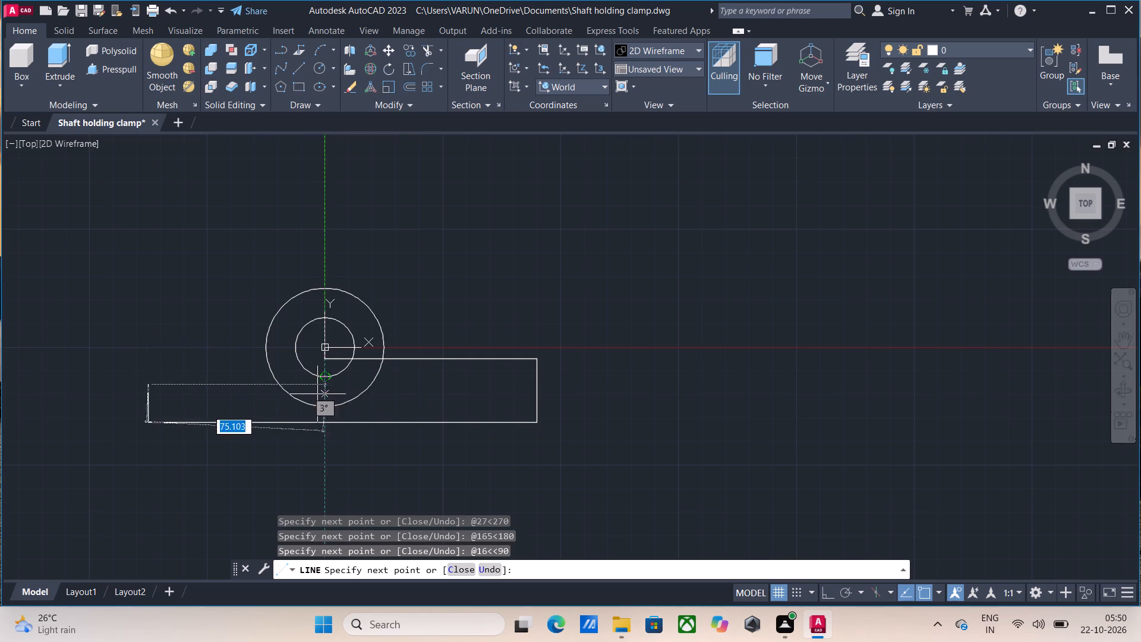
click(430, 386)
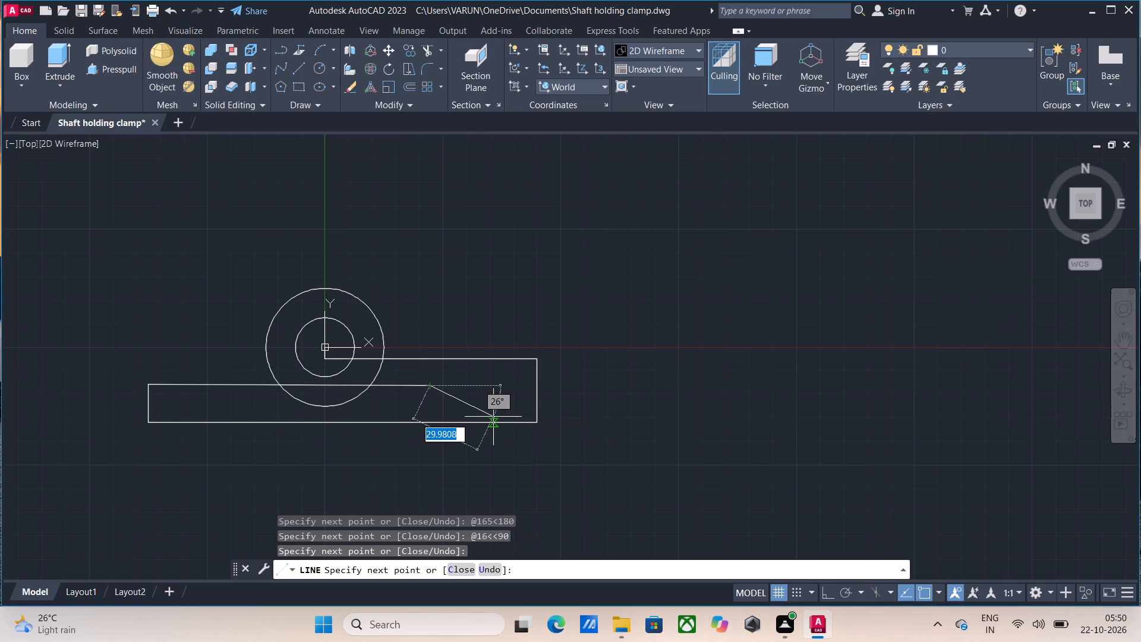
key(Escape)
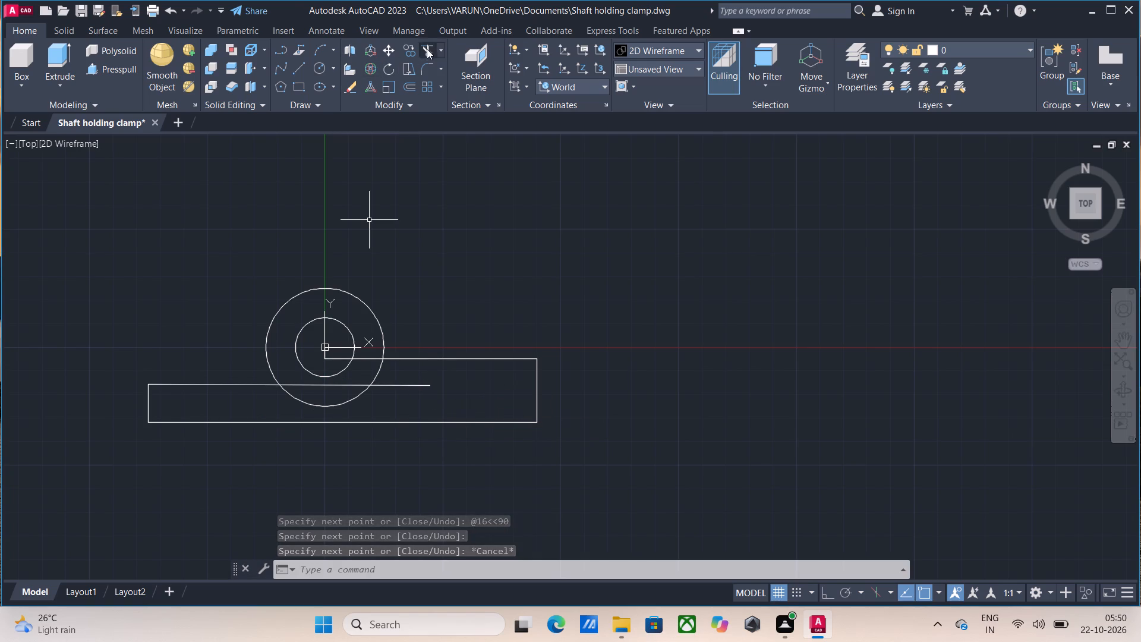
Trim away the line portions inside both circles and the leftover stub right of the outer circle.
click(425, 50)
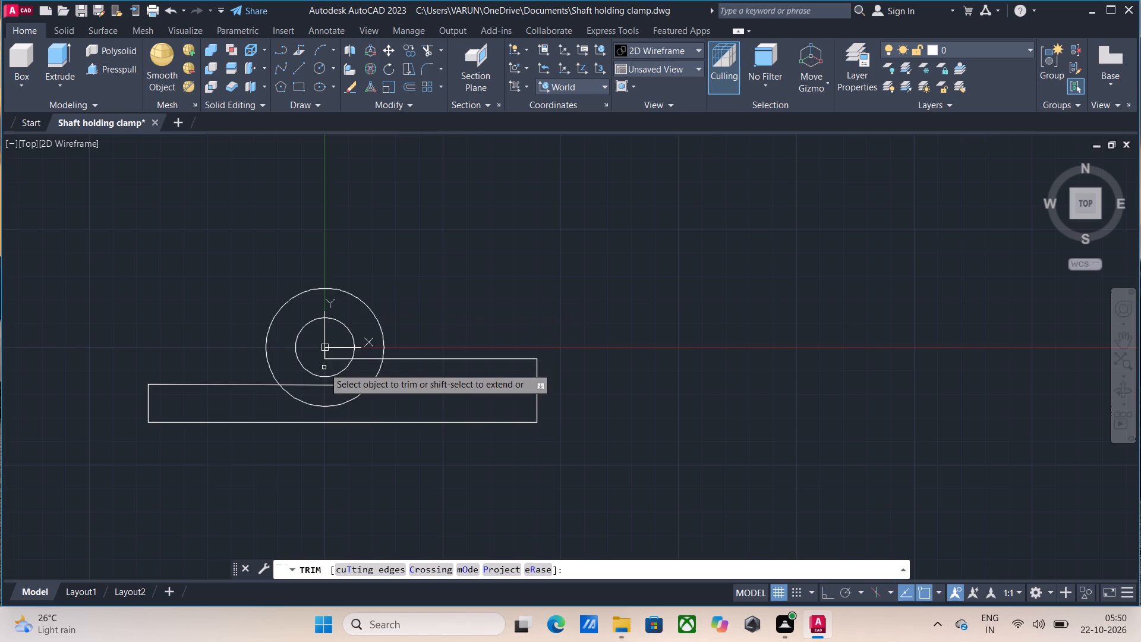
click(332, 358)
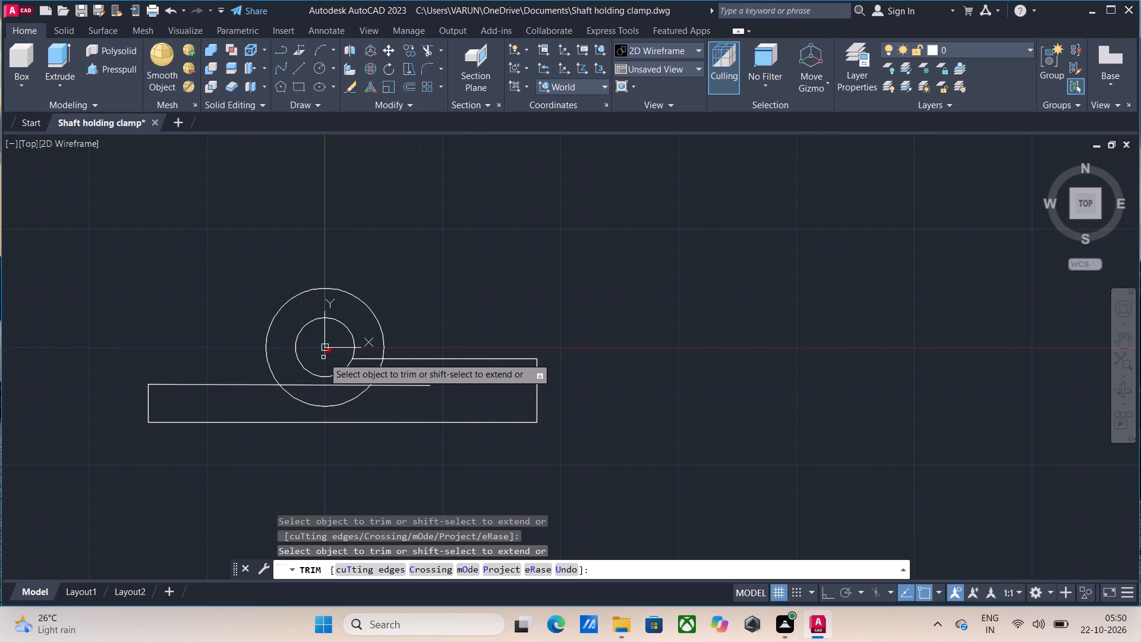
click(323, 357)
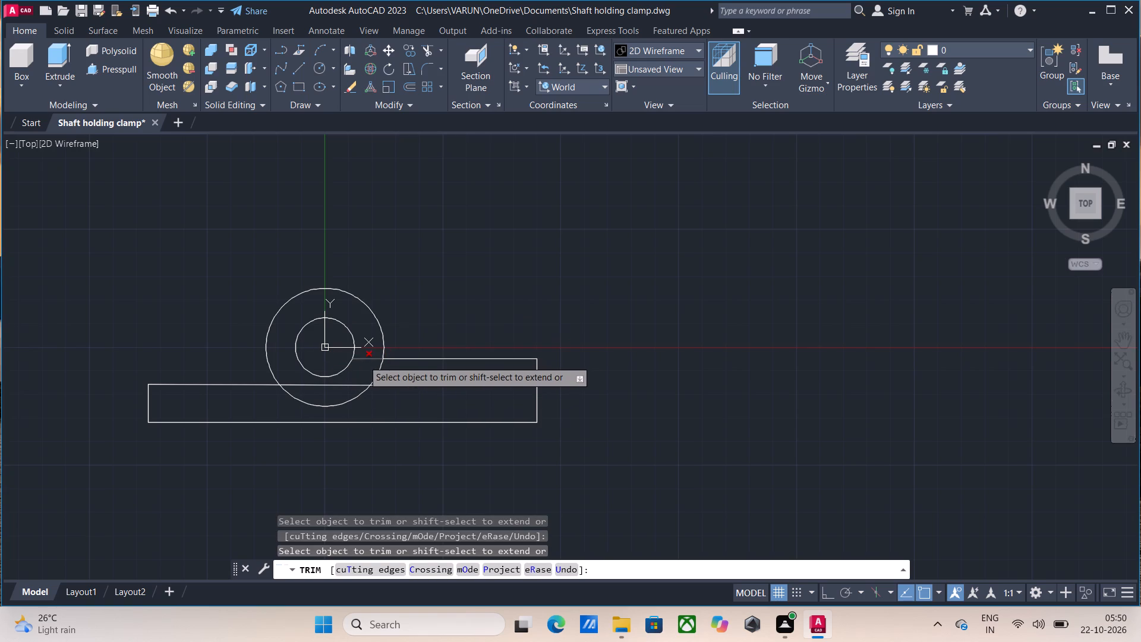
click(363, 360)
click(349, 386)
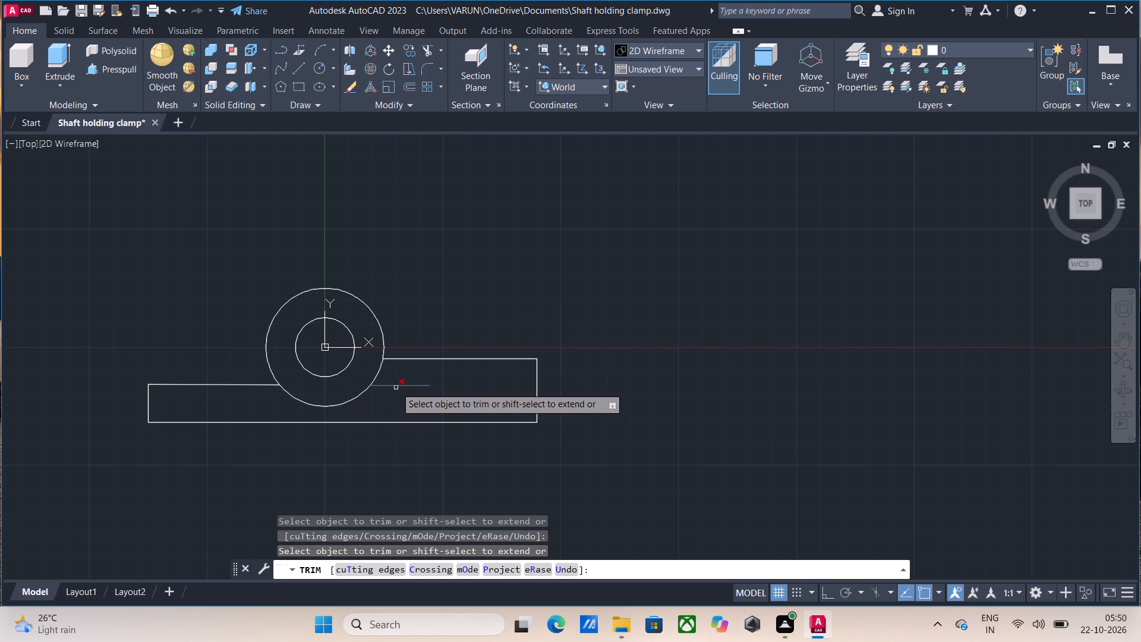
click(396, 387)
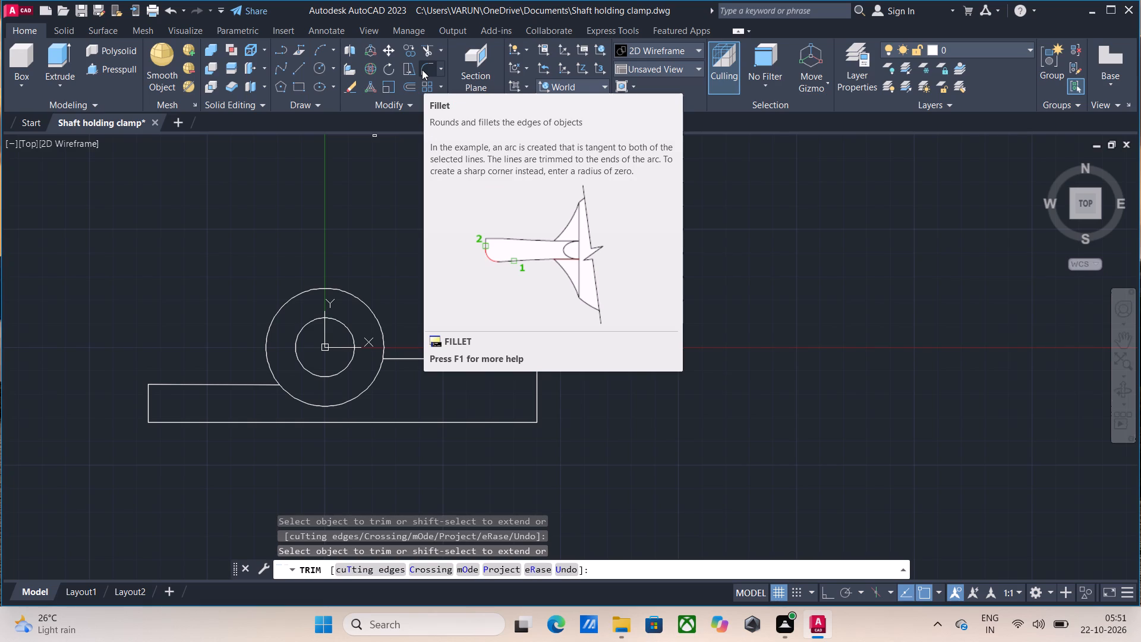
Set the Fillet radius to 5.
click(422, 70)
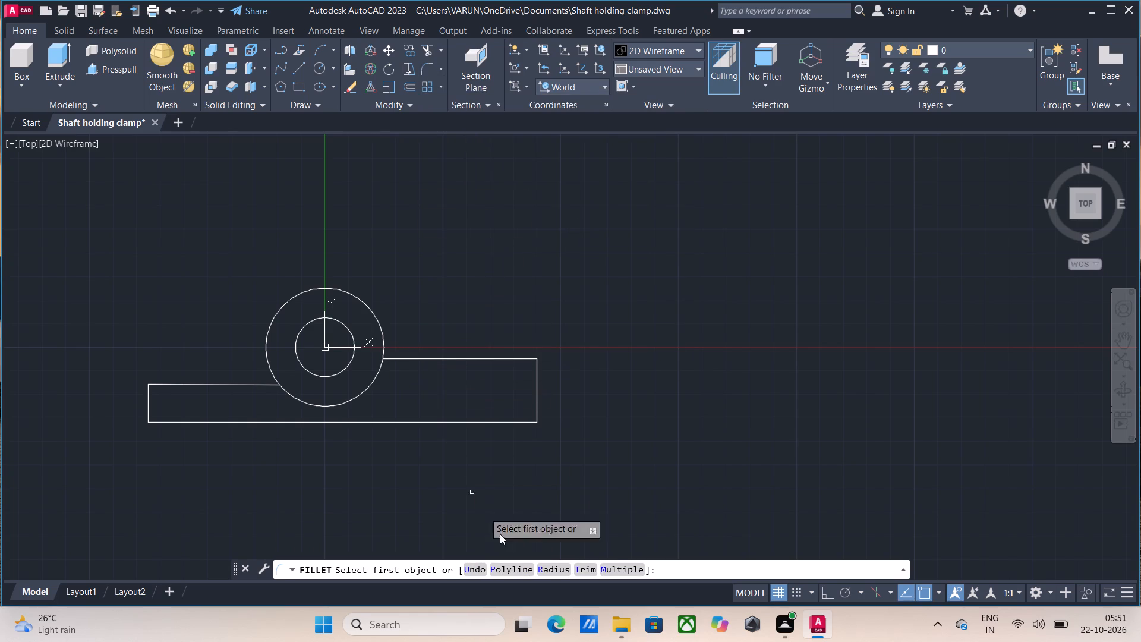
click(547, 567)
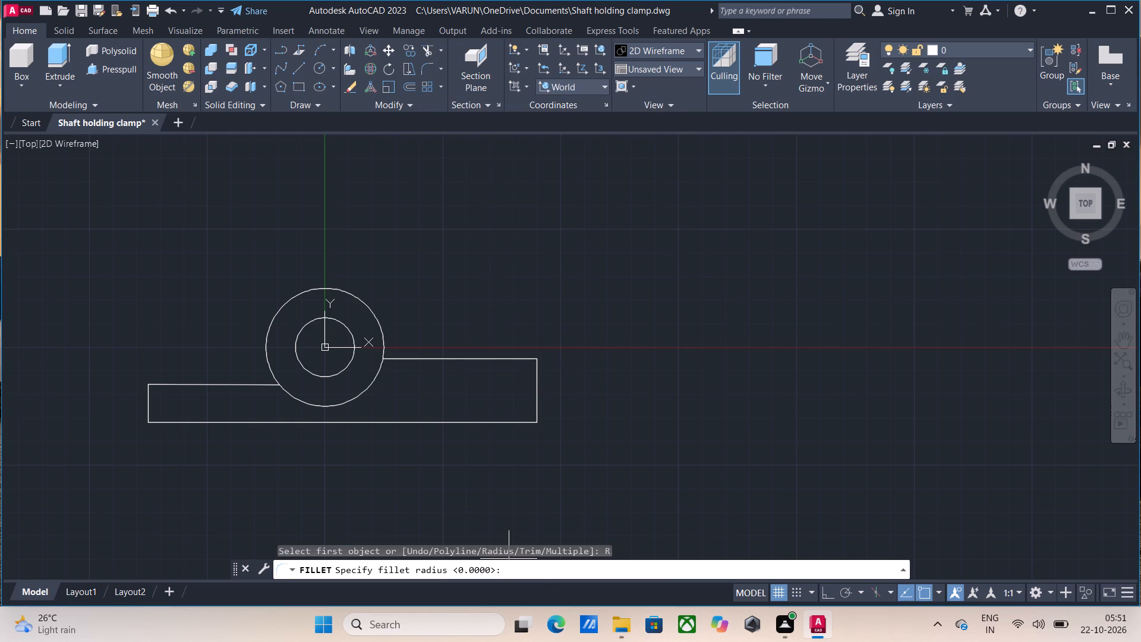
key(5)
key(Return)
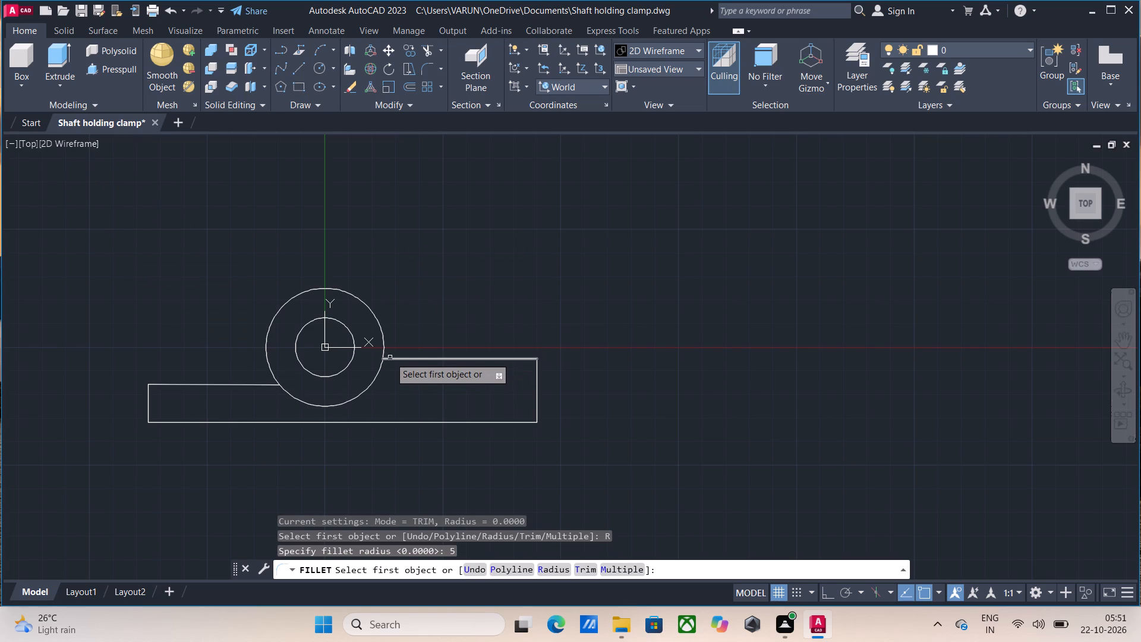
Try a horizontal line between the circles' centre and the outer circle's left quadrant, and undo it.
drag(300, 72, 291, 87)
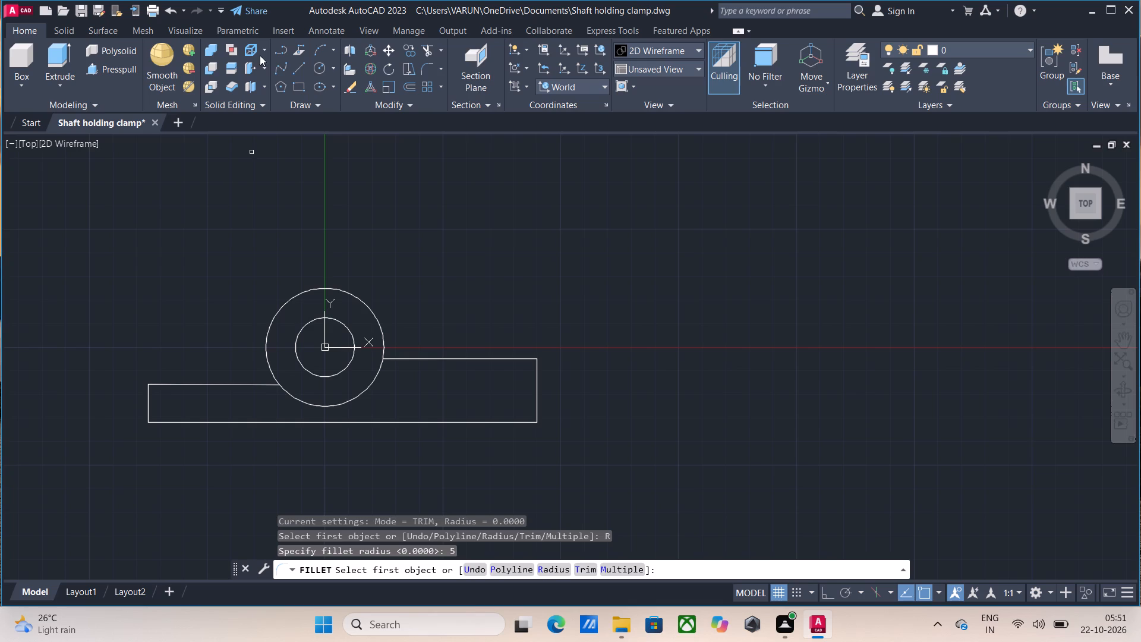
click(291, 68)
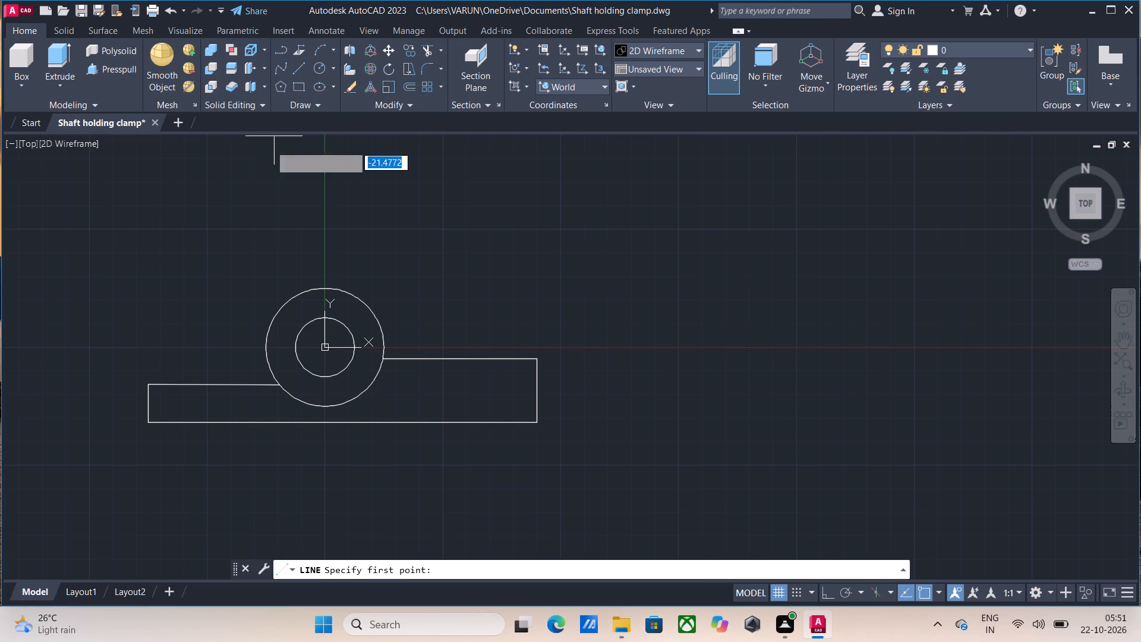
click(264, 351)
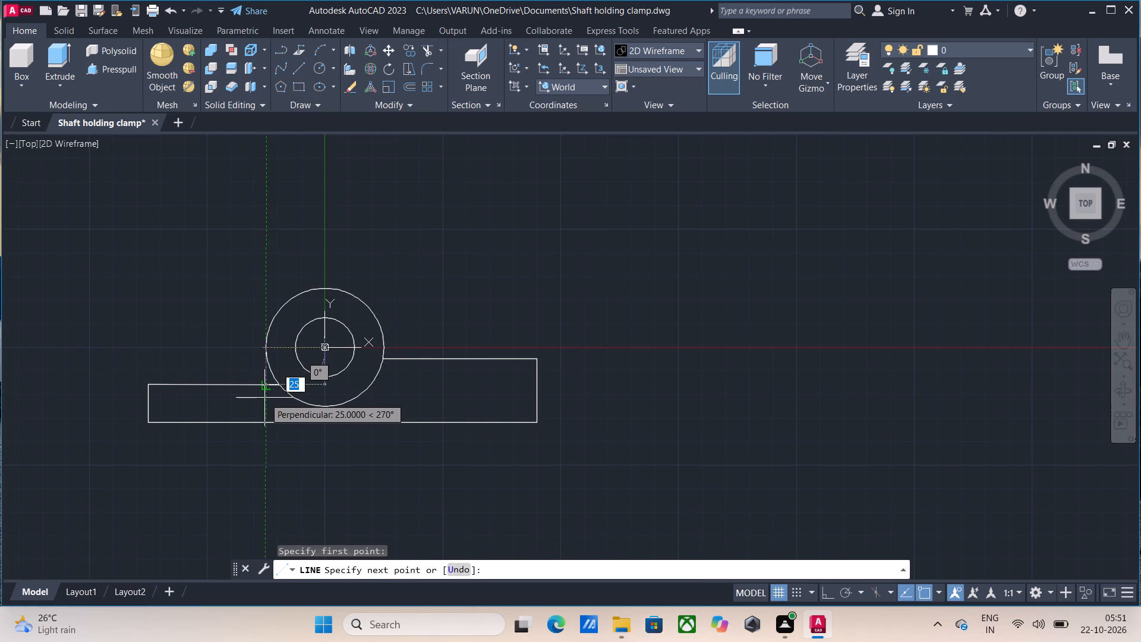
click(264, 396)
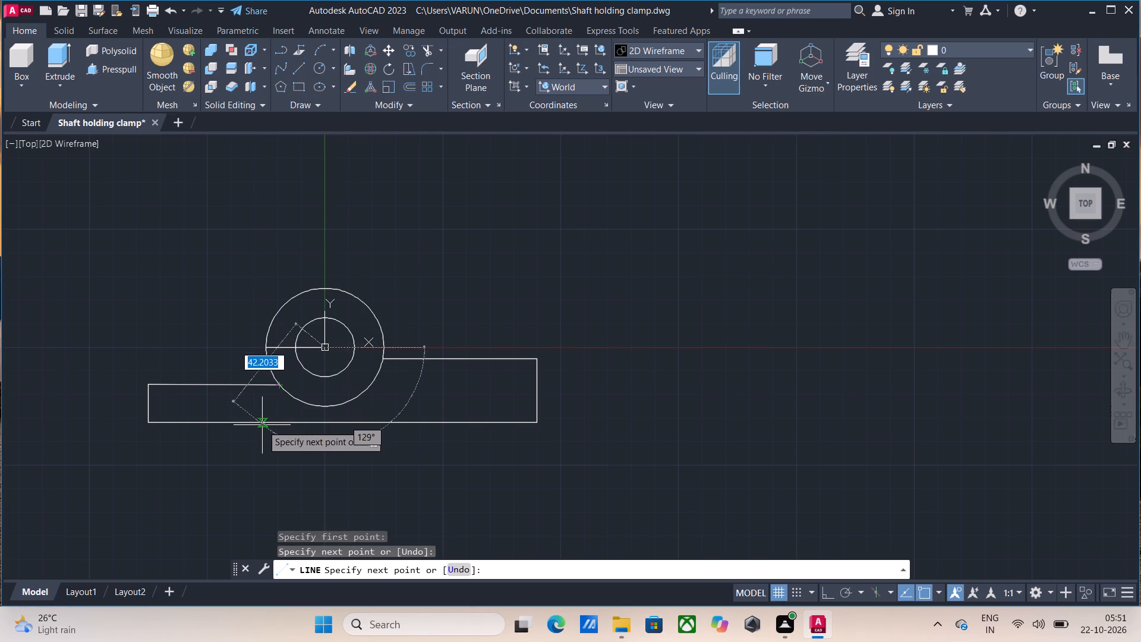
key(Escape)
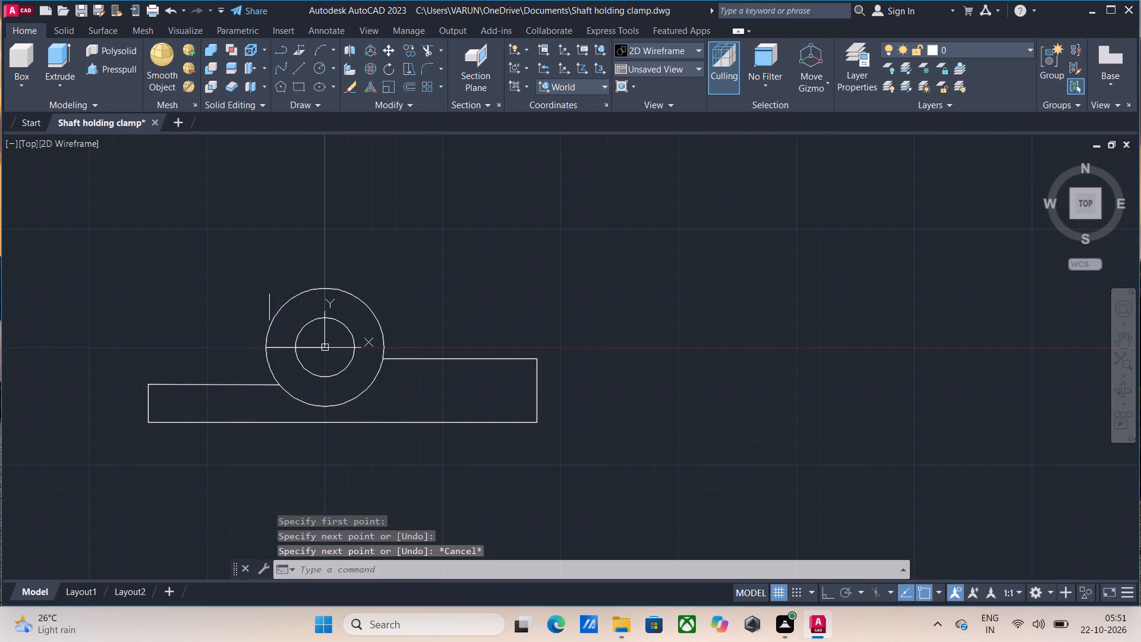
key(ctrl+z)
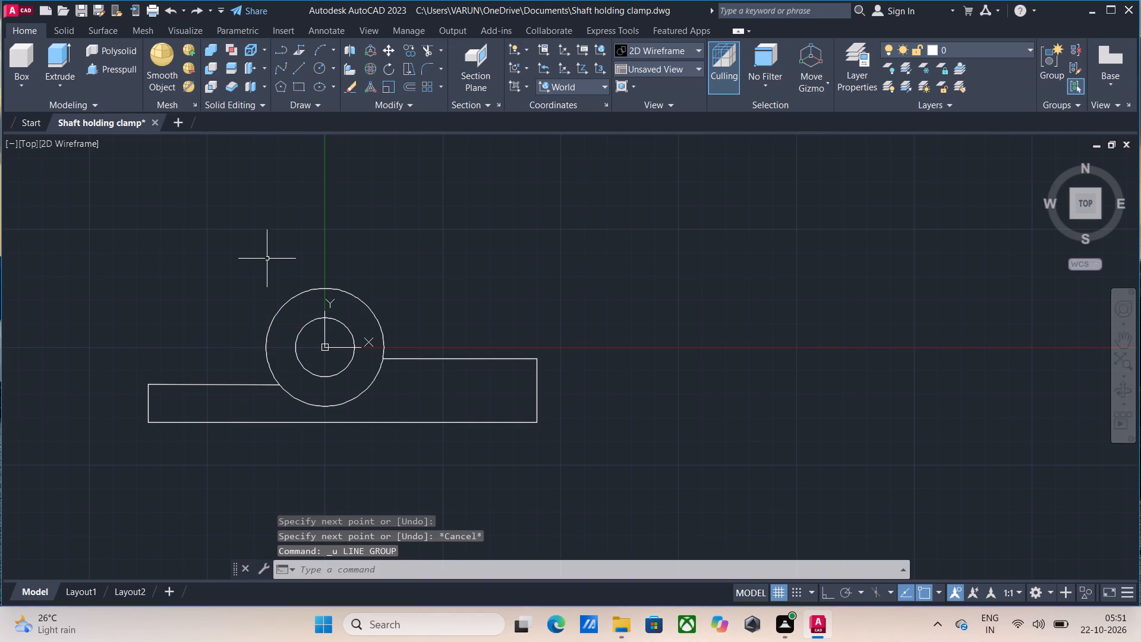
Draw a vertical line from the outer circle's left quadrant down to the top edge of the left base portion.
click(292, 75)
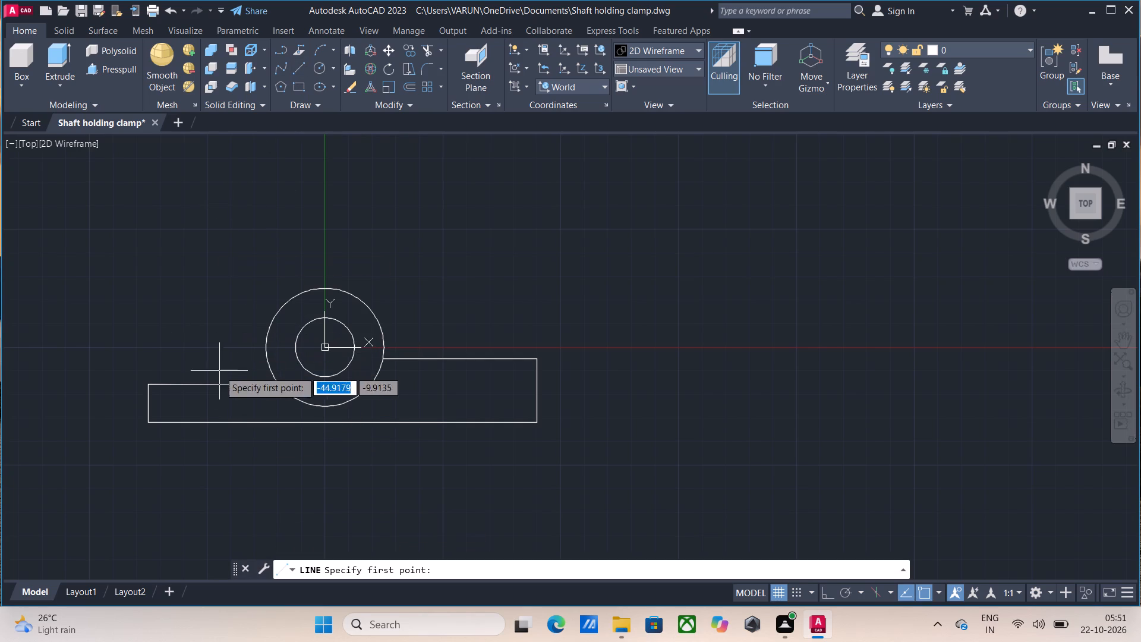
click(263, 349)
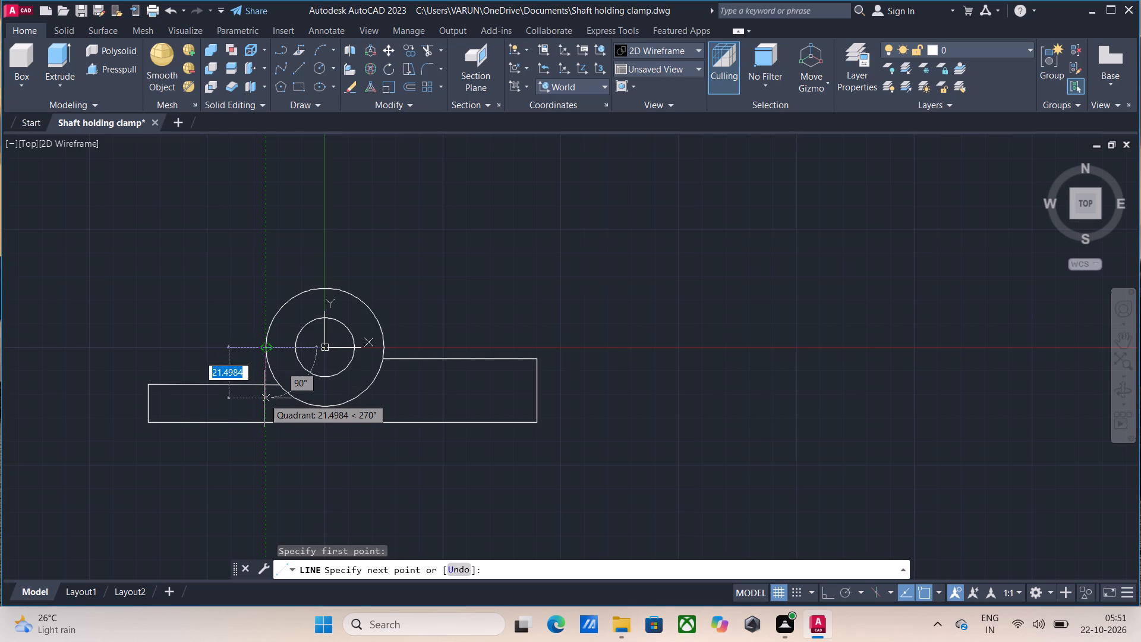
click(267, 385)
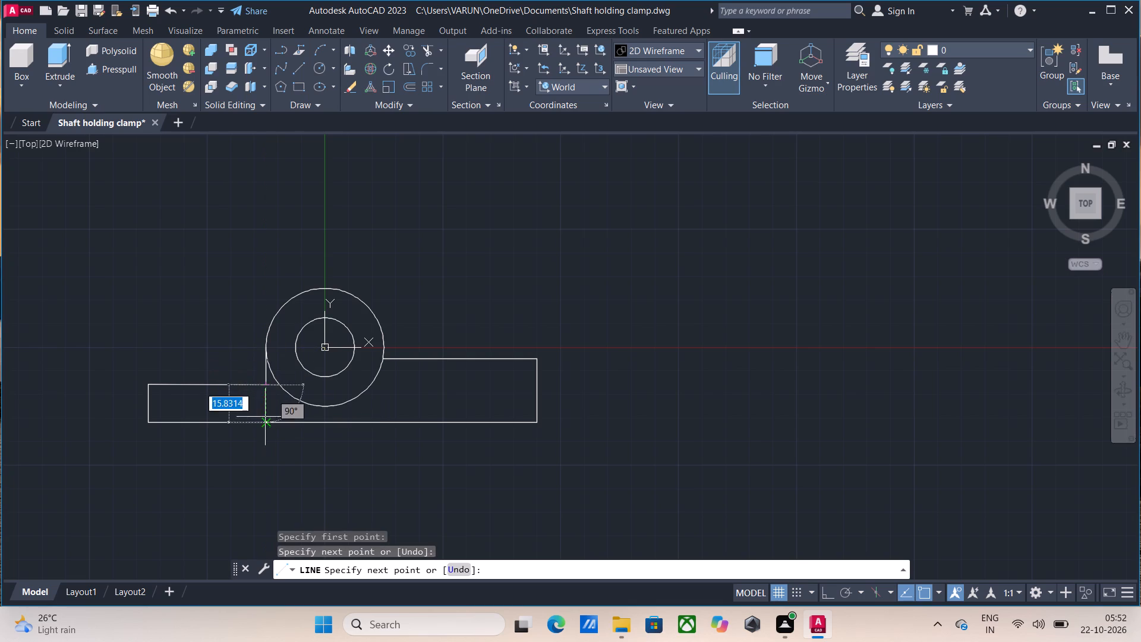
key(grave)
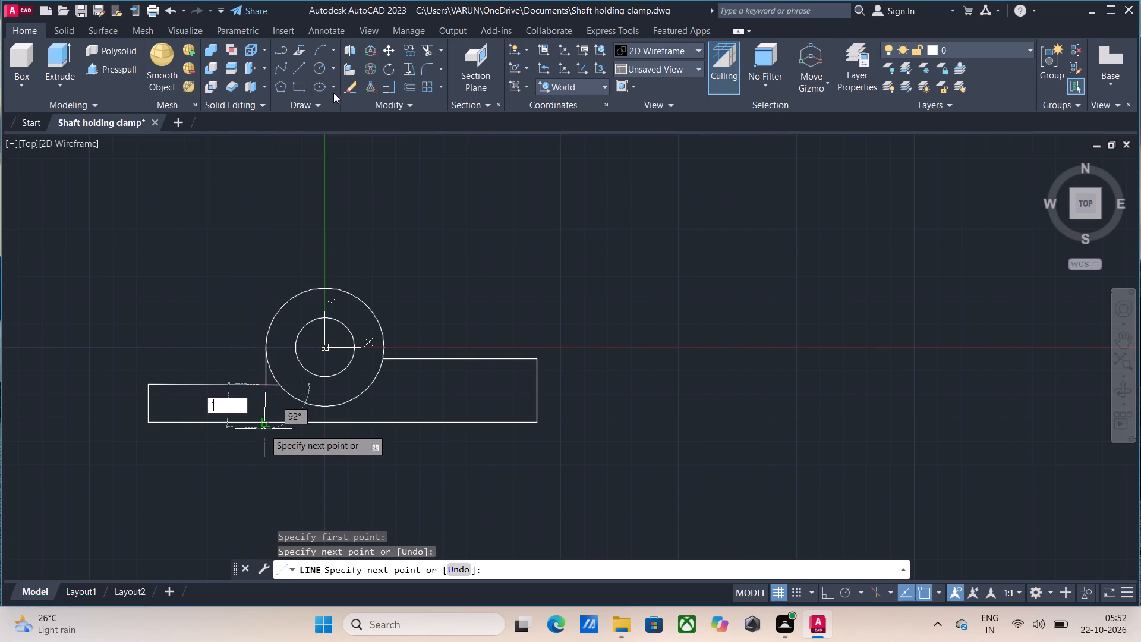
click(304, 67)
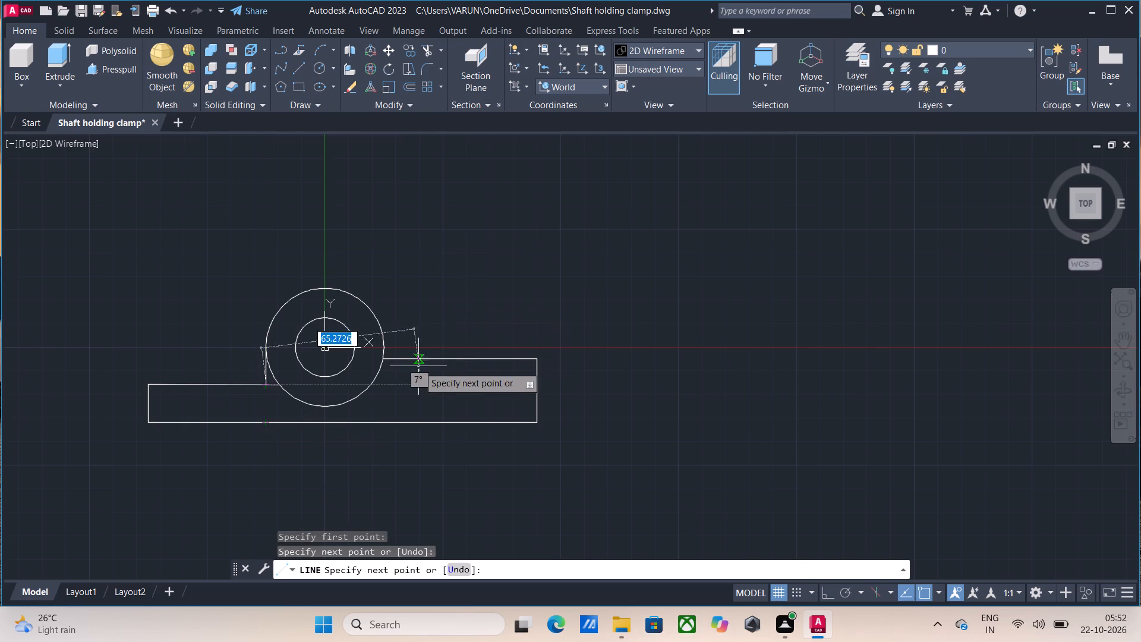
key(grave)
key(grave)
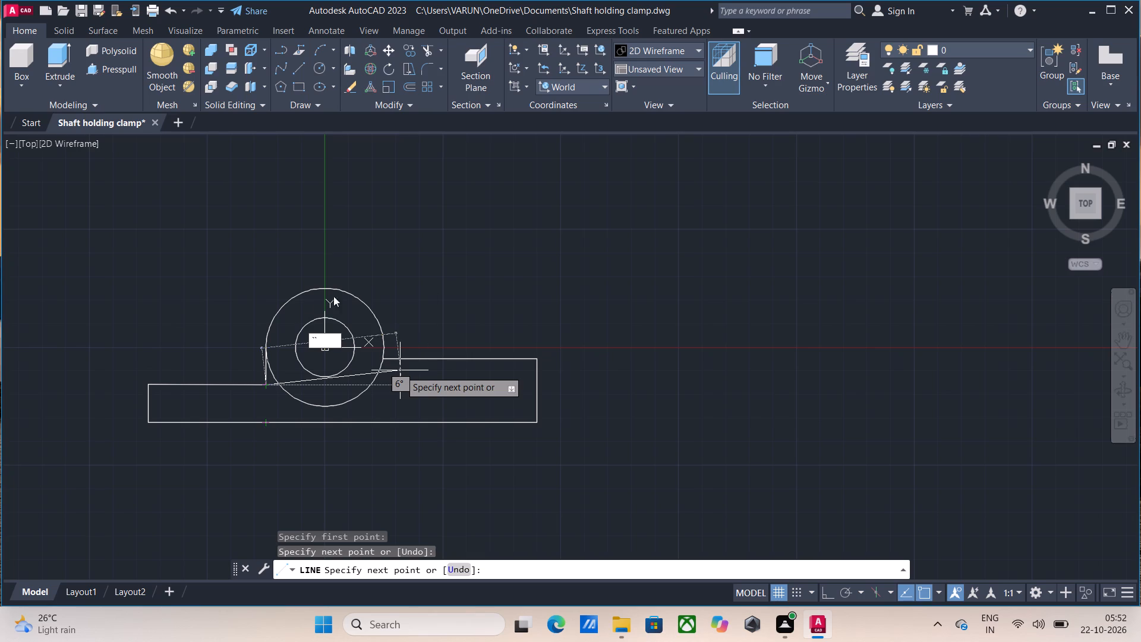
key(Escape)
key(Escape)
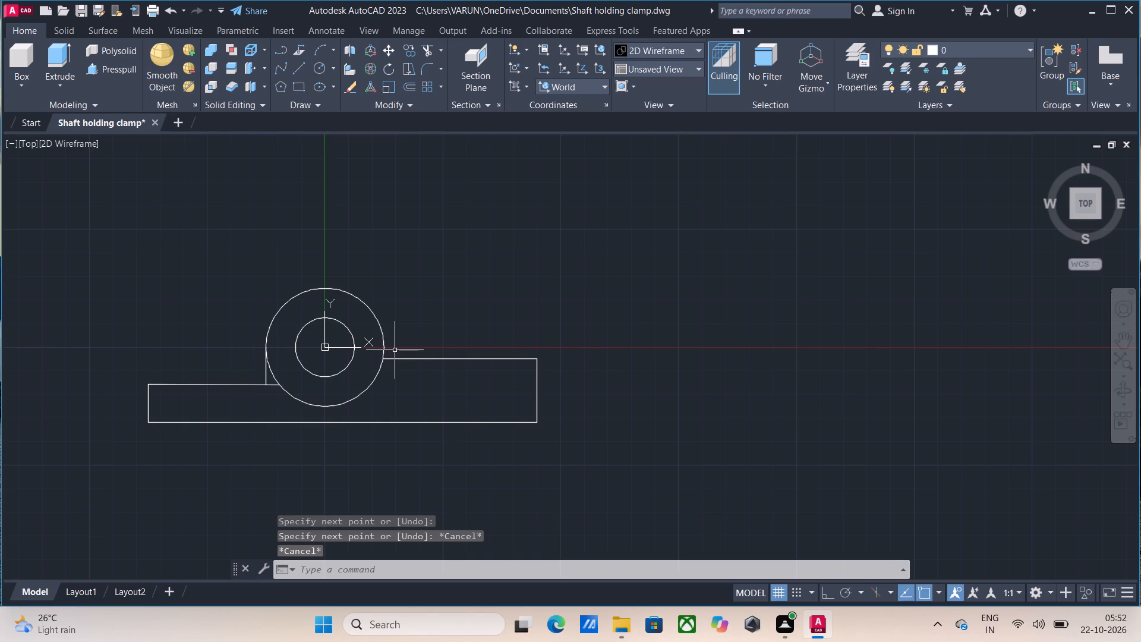
Draw a vertical line about 18 long from the outer circle's right quadrant down past the right base portion's top edge.
key(Return)
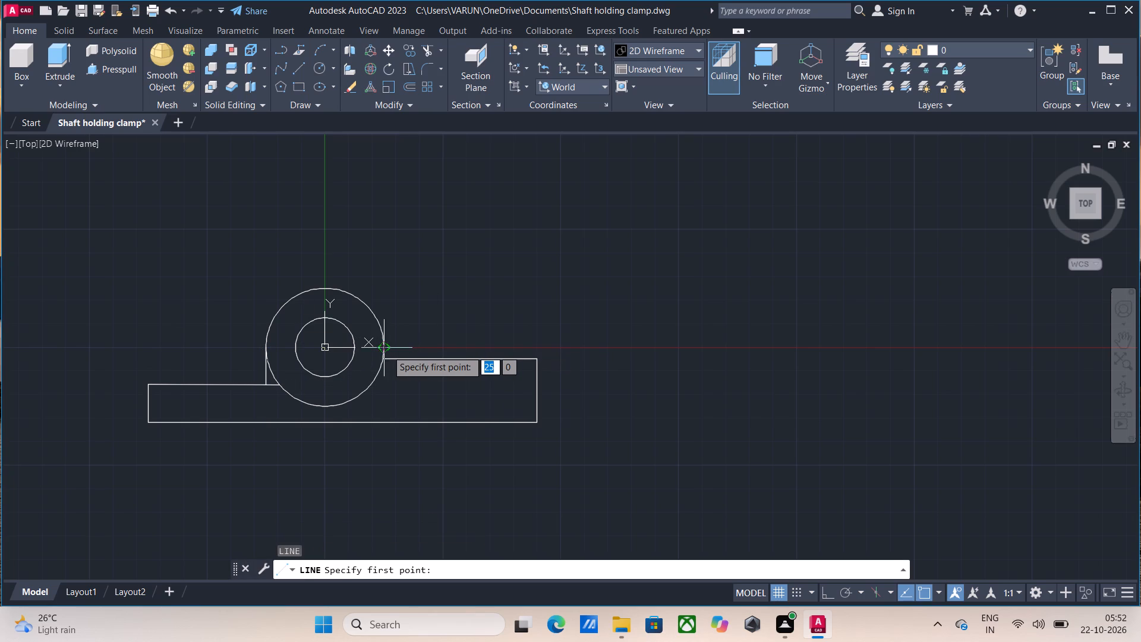
click(383, 350)
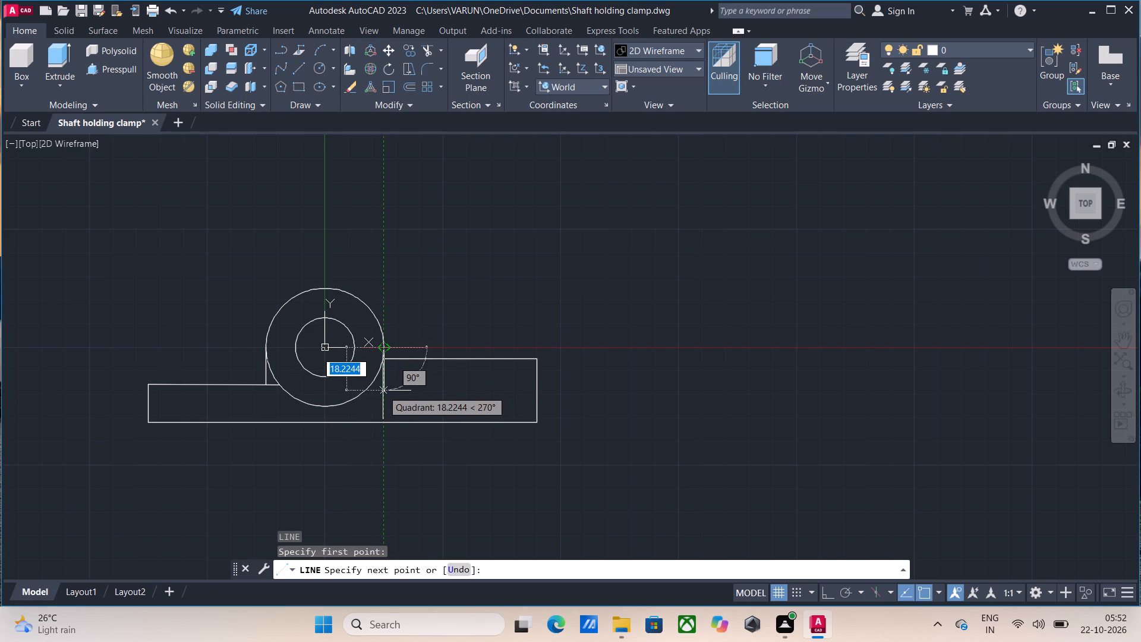
click(383, 391)
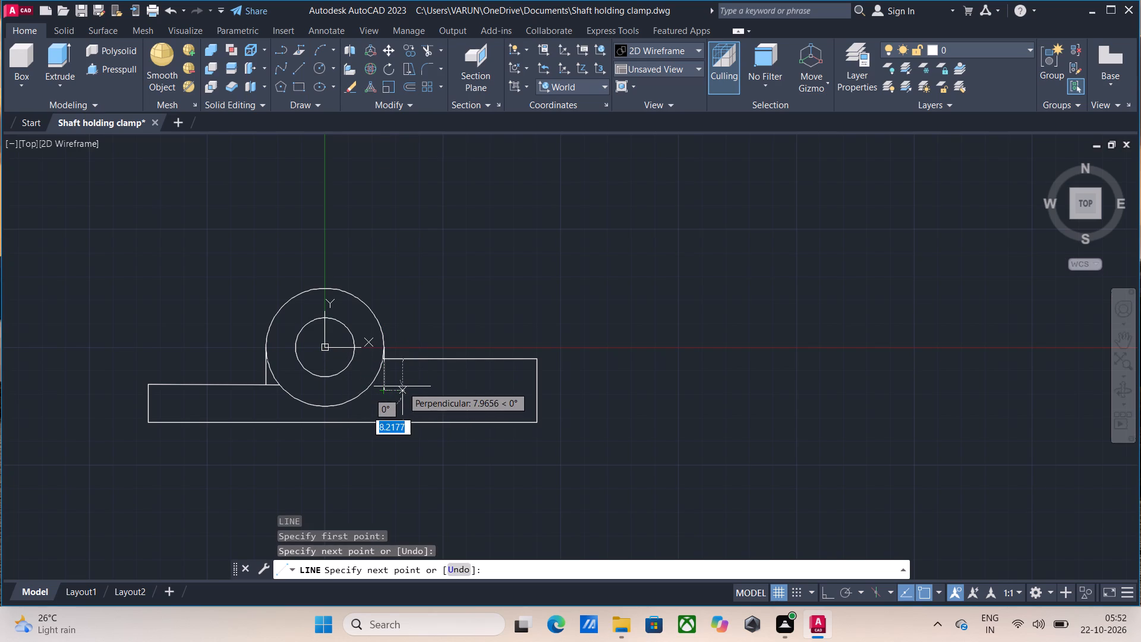
key(Escape)
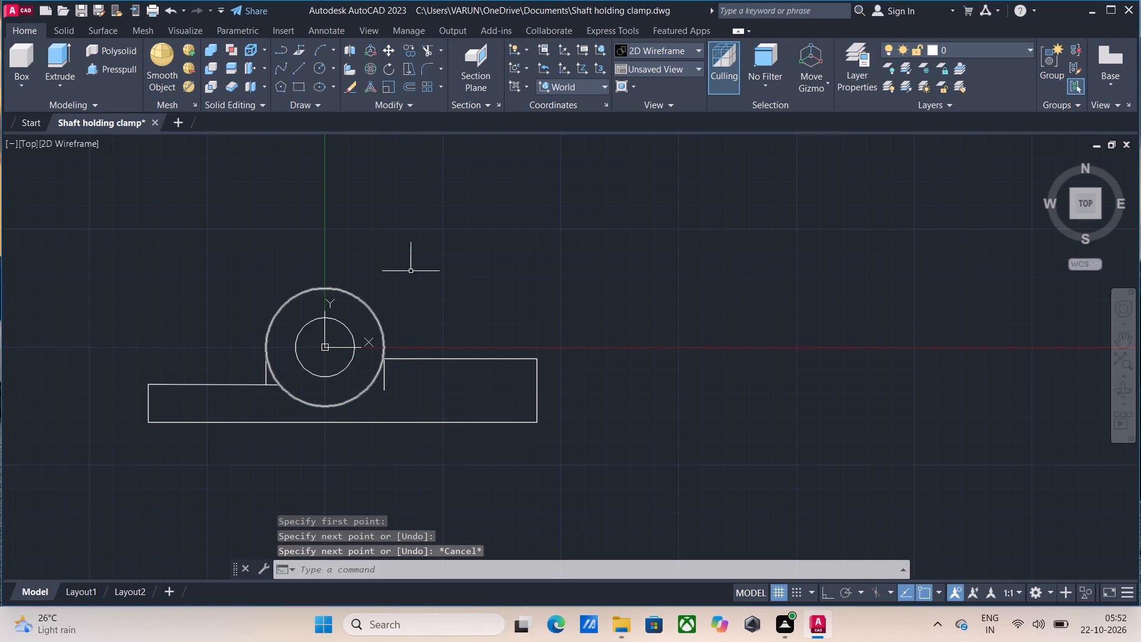
Trim the base top-edge stubs between the vertical lines and the circle, and the right vertical line's excess below the edge.
click(425, 53)
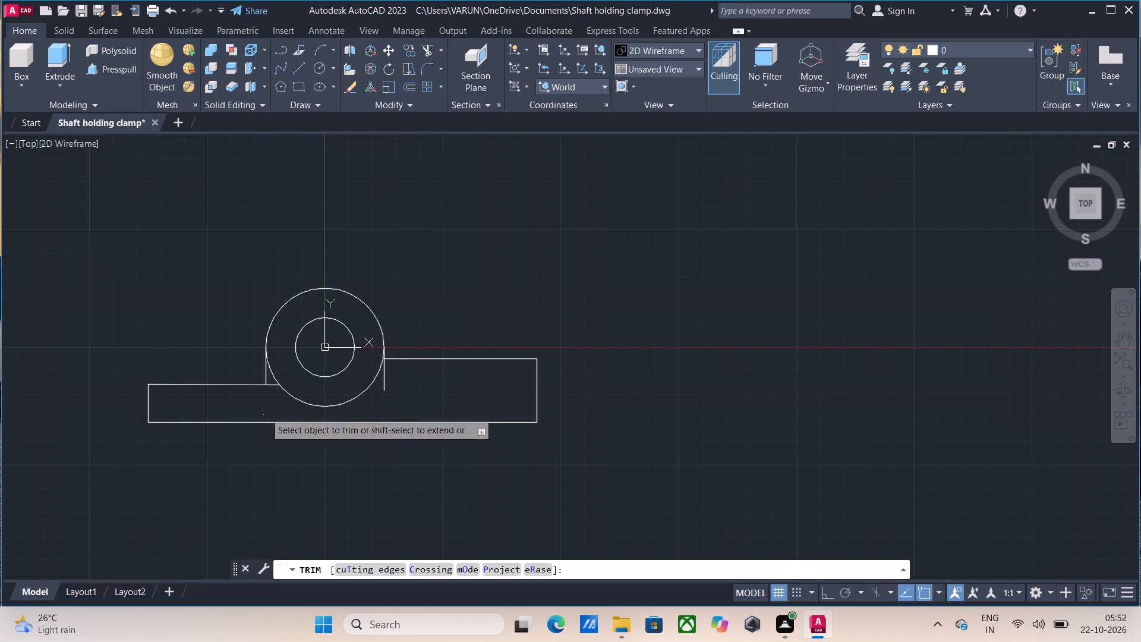
click(275, 386)
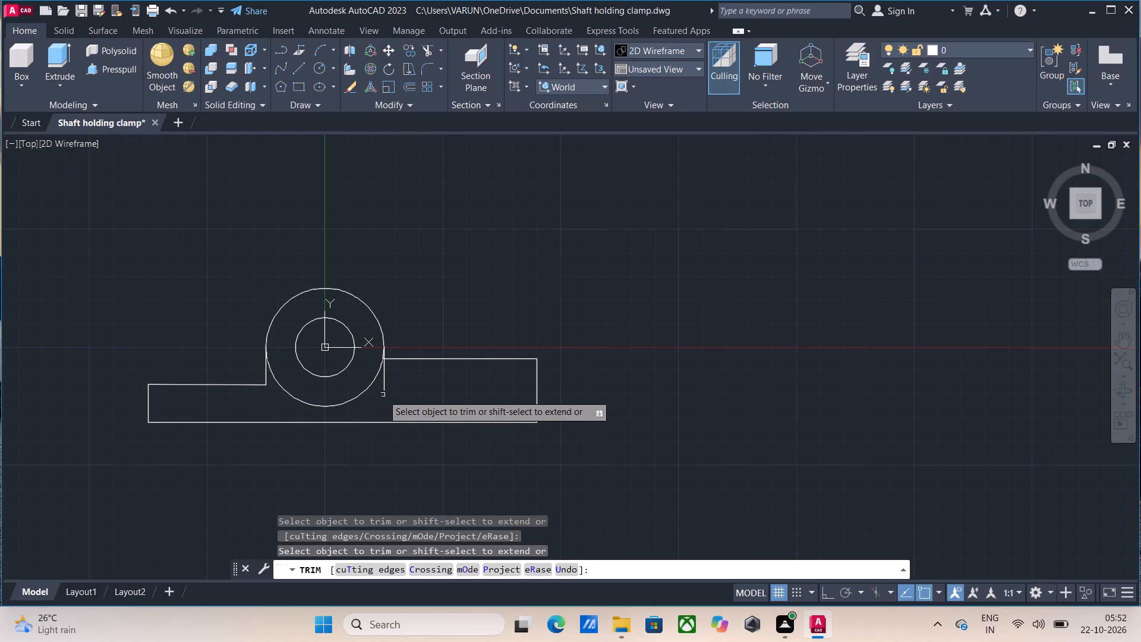
click(383, 386)
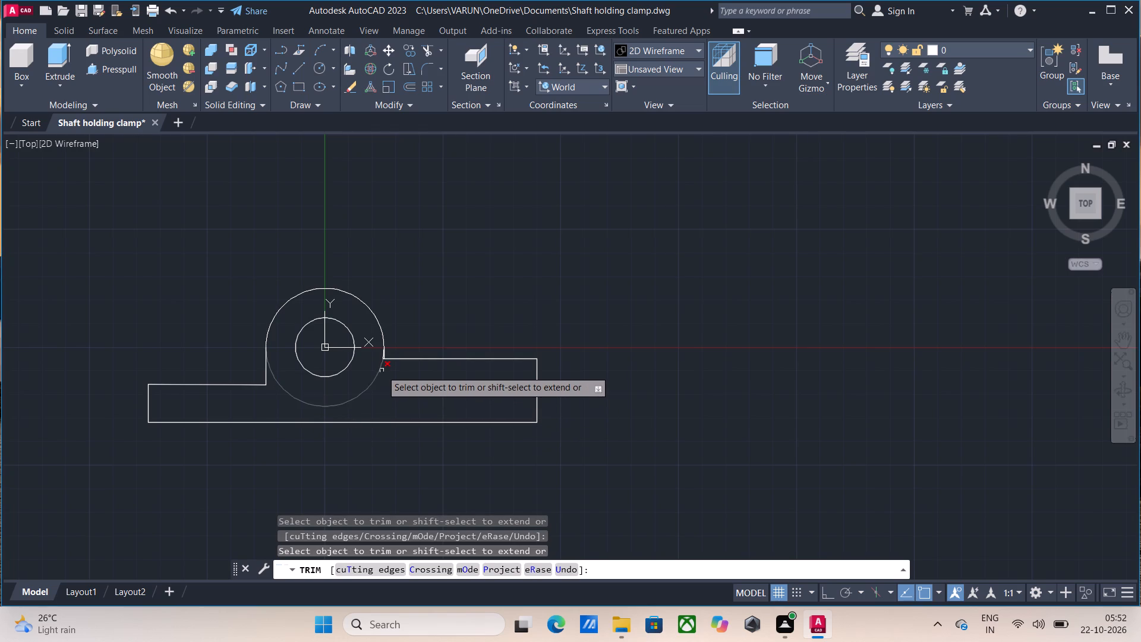
scroll(382, 370, up, 3)
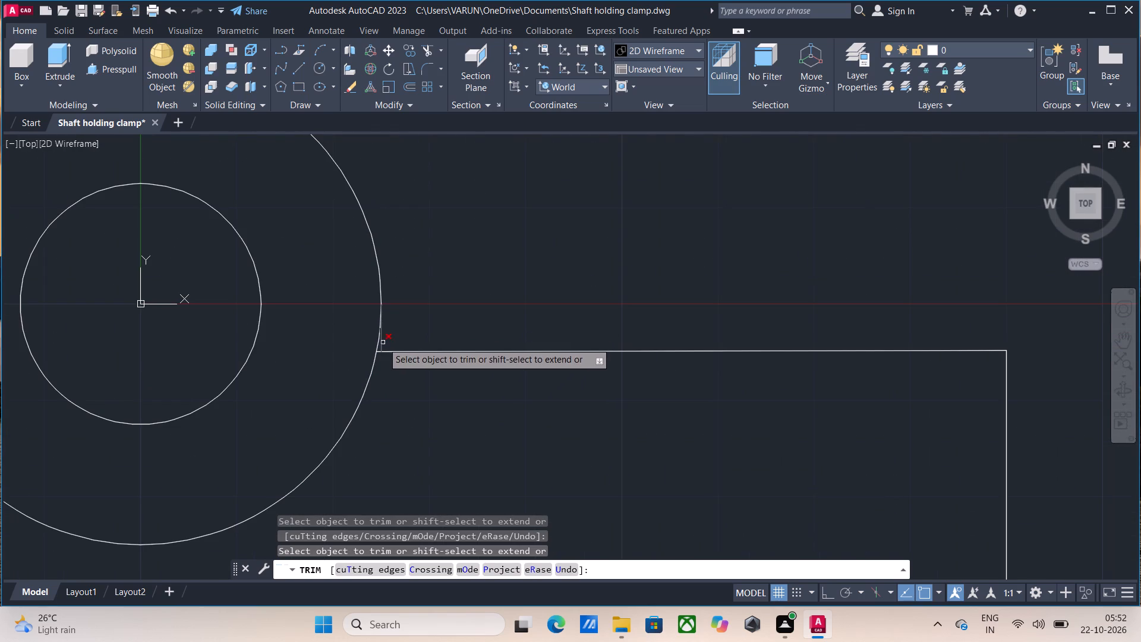
scroll(376, 354, up, 2)
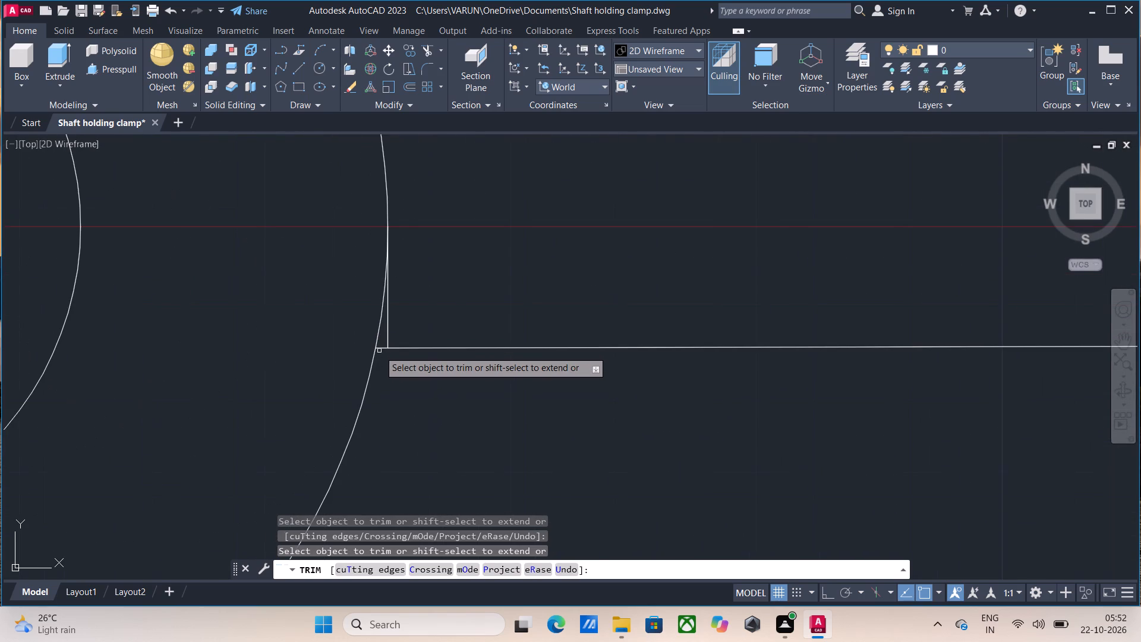
click(382, 348)
scroll(382, 347, down, 2)
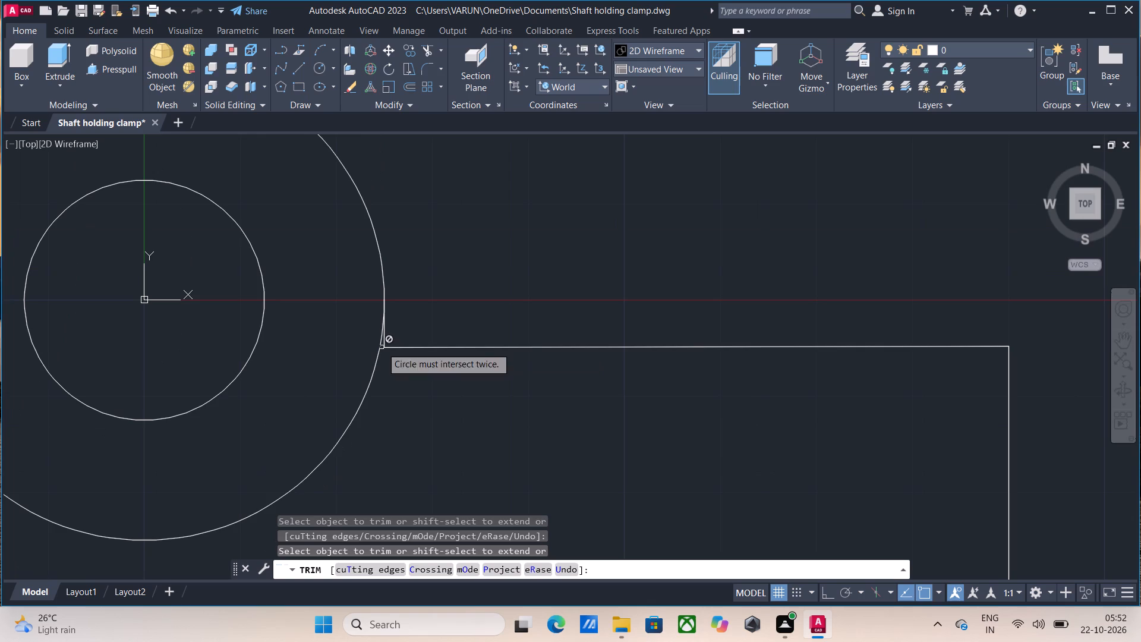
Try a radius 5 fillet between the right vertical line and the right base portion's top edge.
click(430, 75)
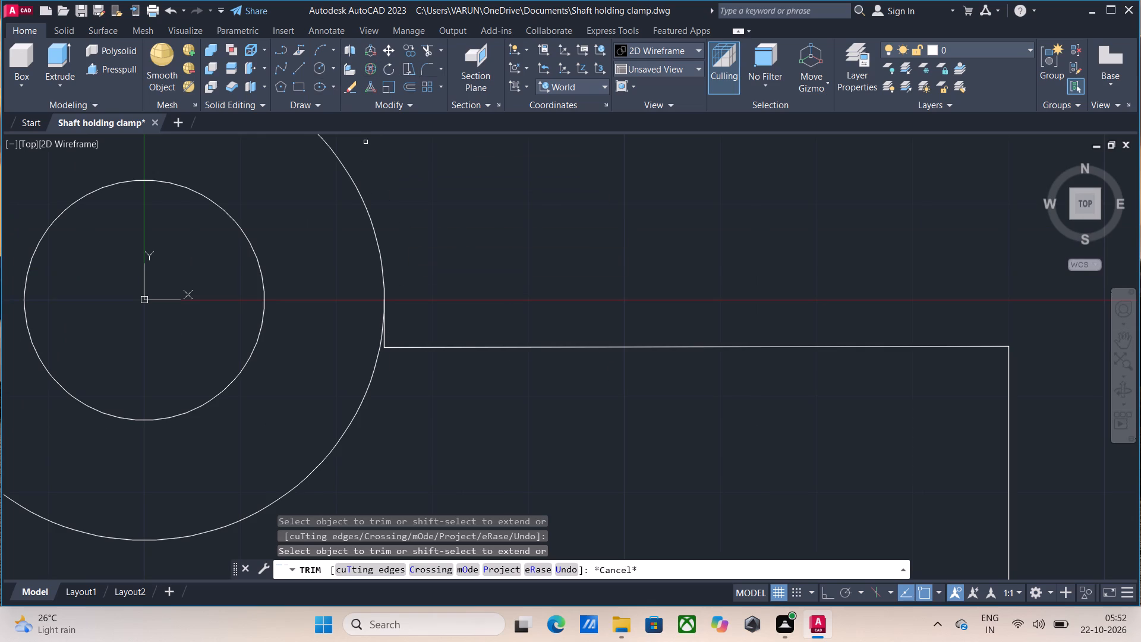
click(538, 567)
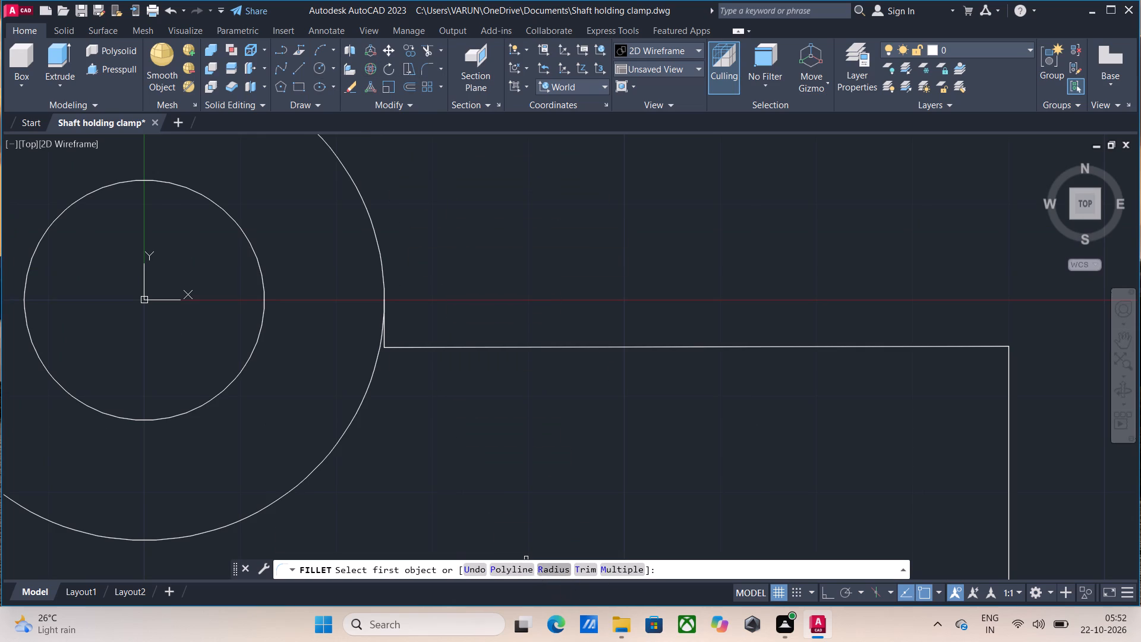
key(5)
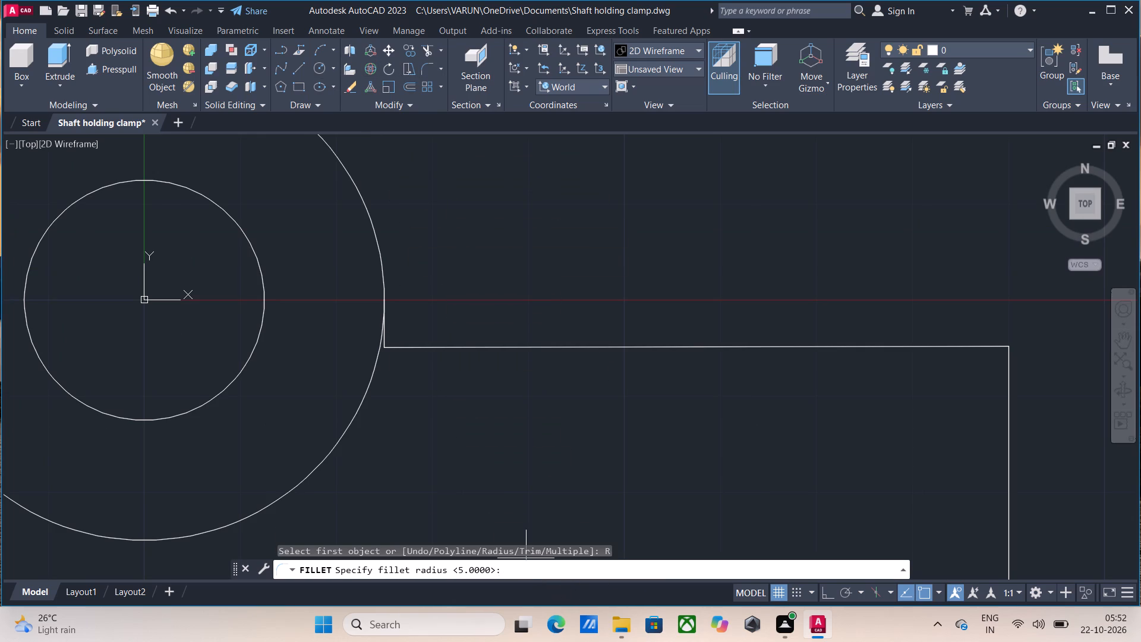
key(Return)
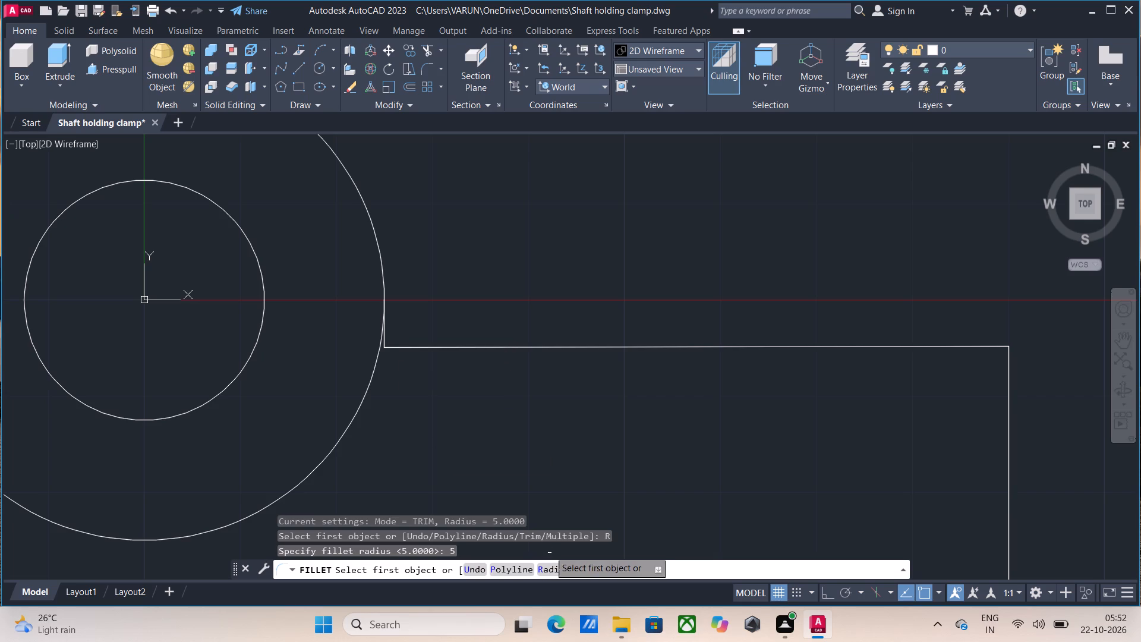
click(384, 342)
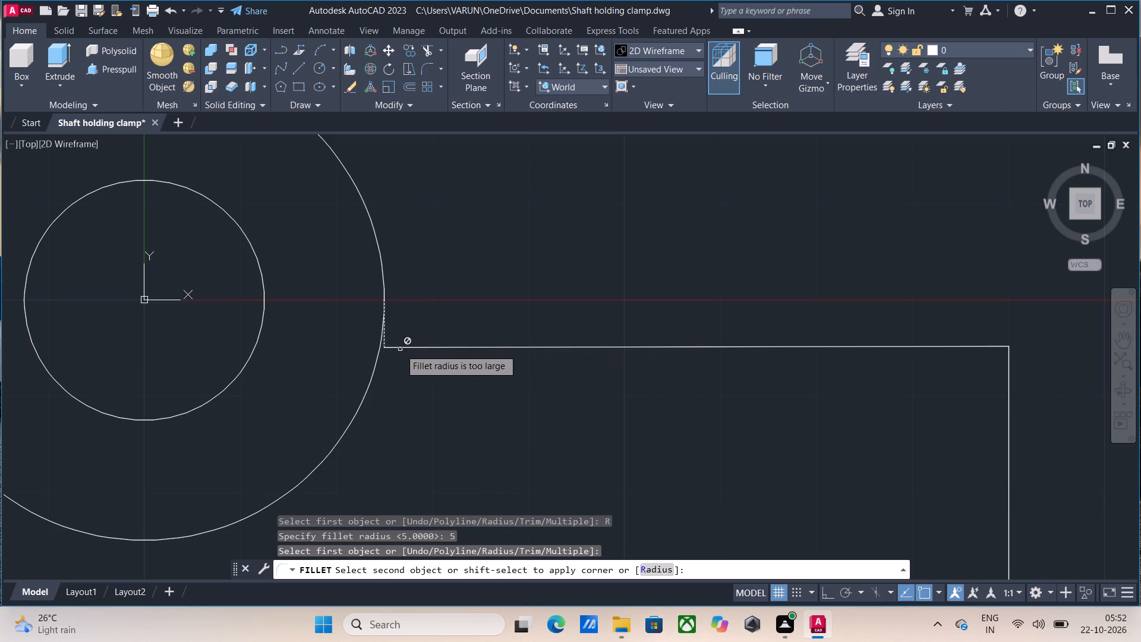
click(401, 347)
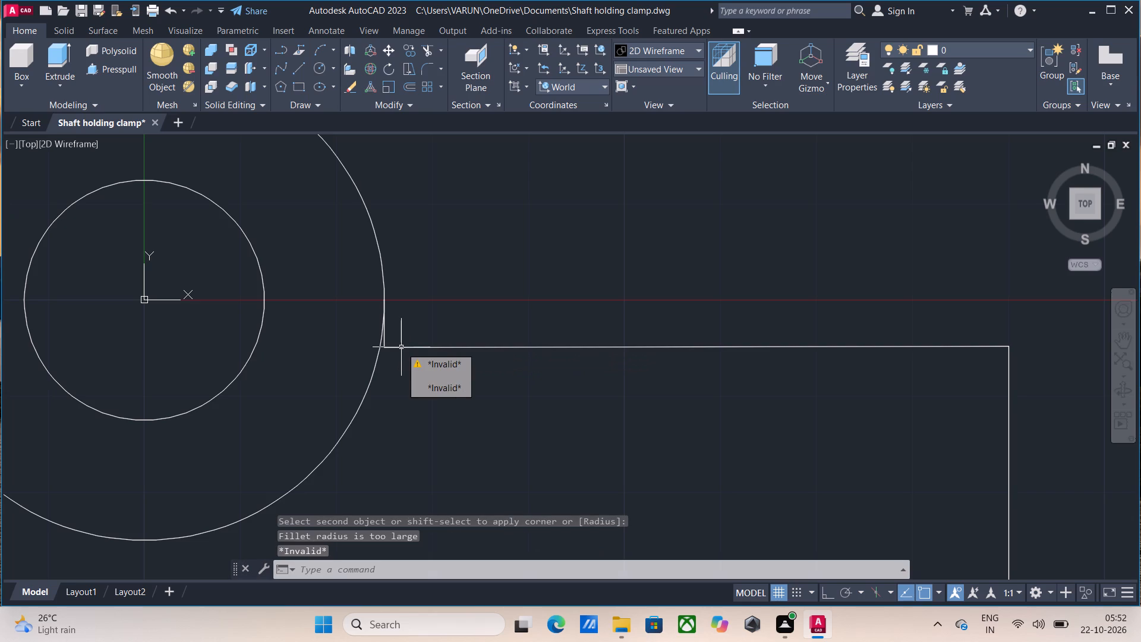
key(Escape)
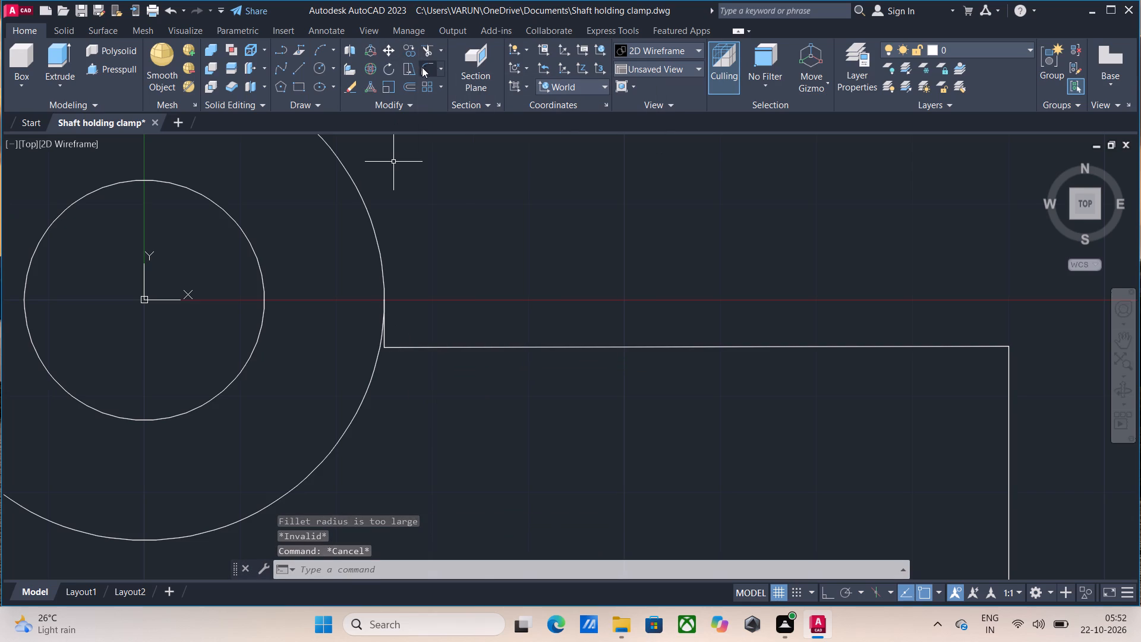
Fillet the right base portion's top edge to the outer circle with radius 5.
click(421, 69)
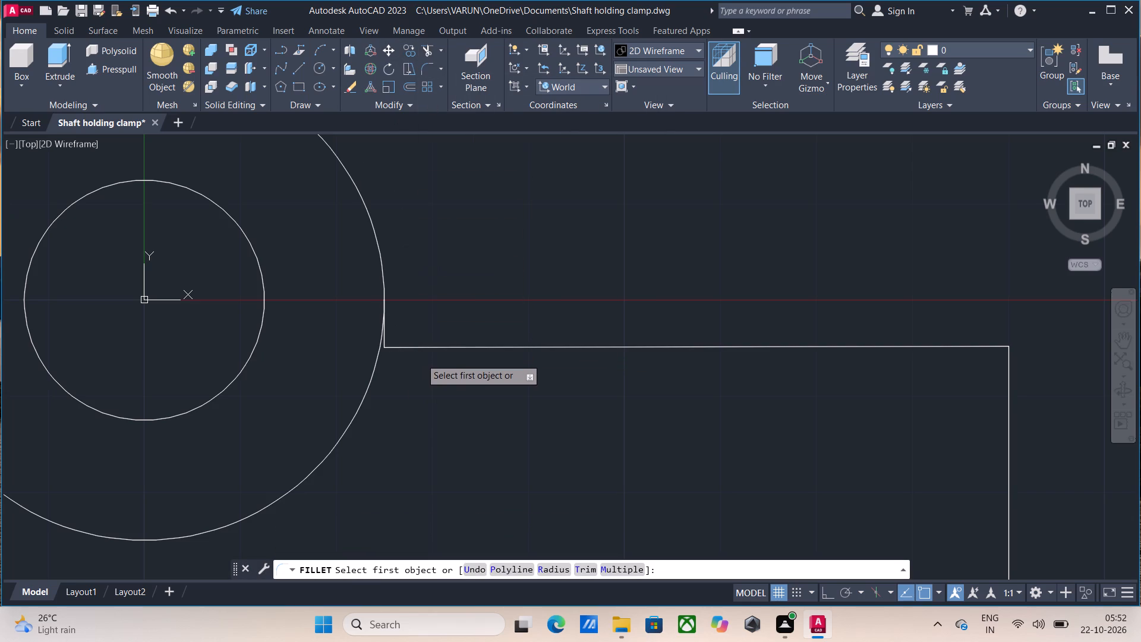
click(419, 347)
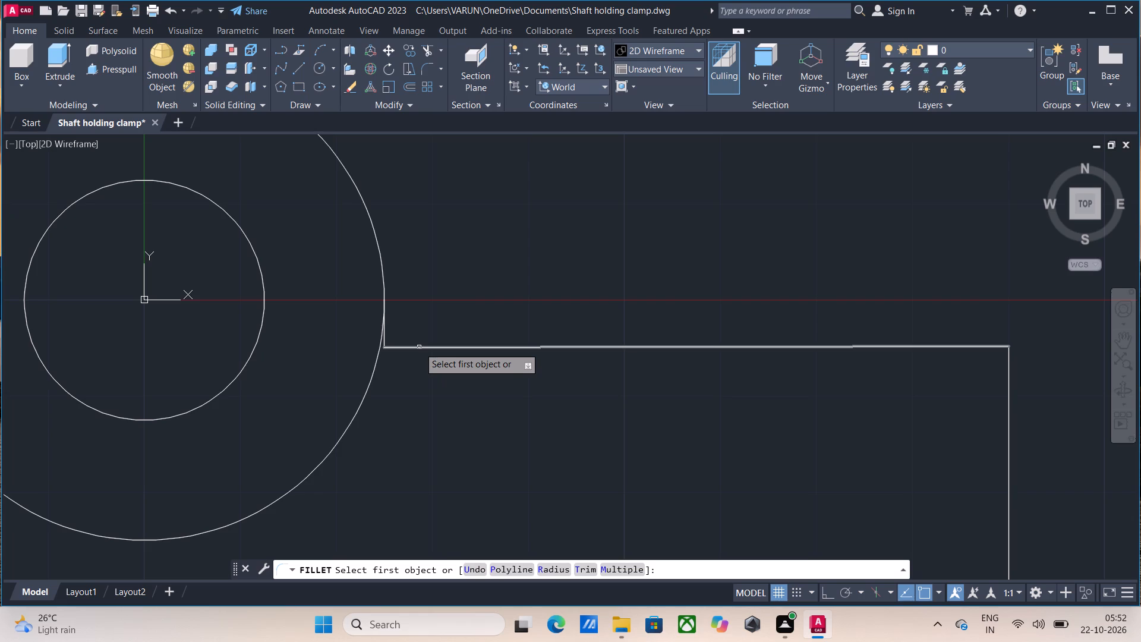
click(382, 340)
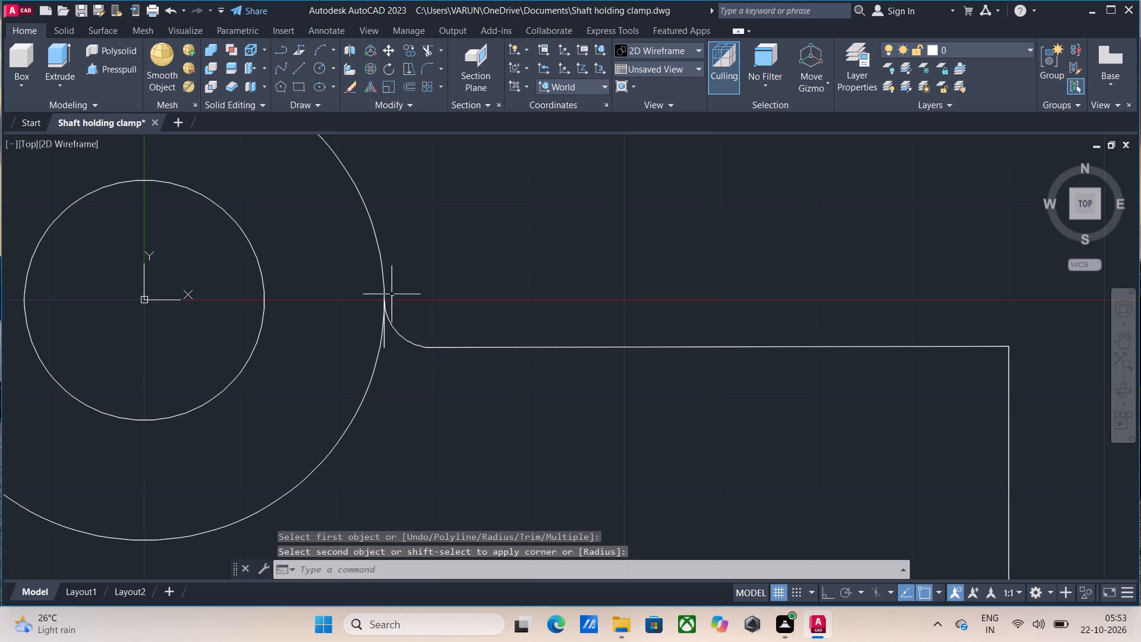
Fillet the corner between the left base portion's top edge and the left vertical line with radius 5.
scroll(367, 309, down, 2)
middle_drag(348, 311, 444, 304)
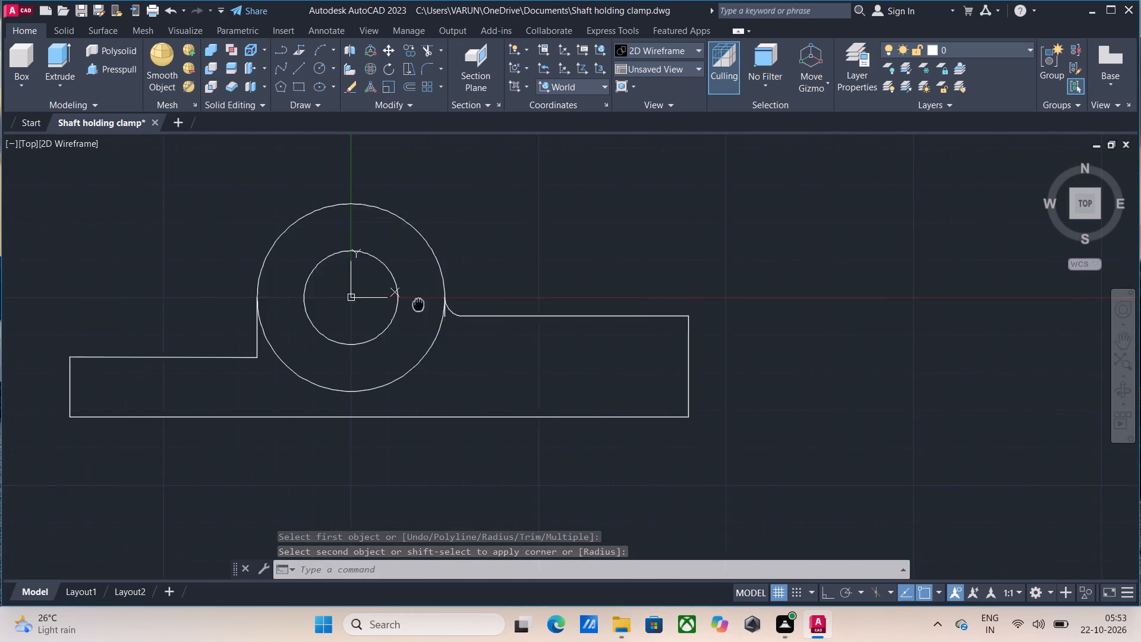
middle_drag(444, 304, 509, 301)
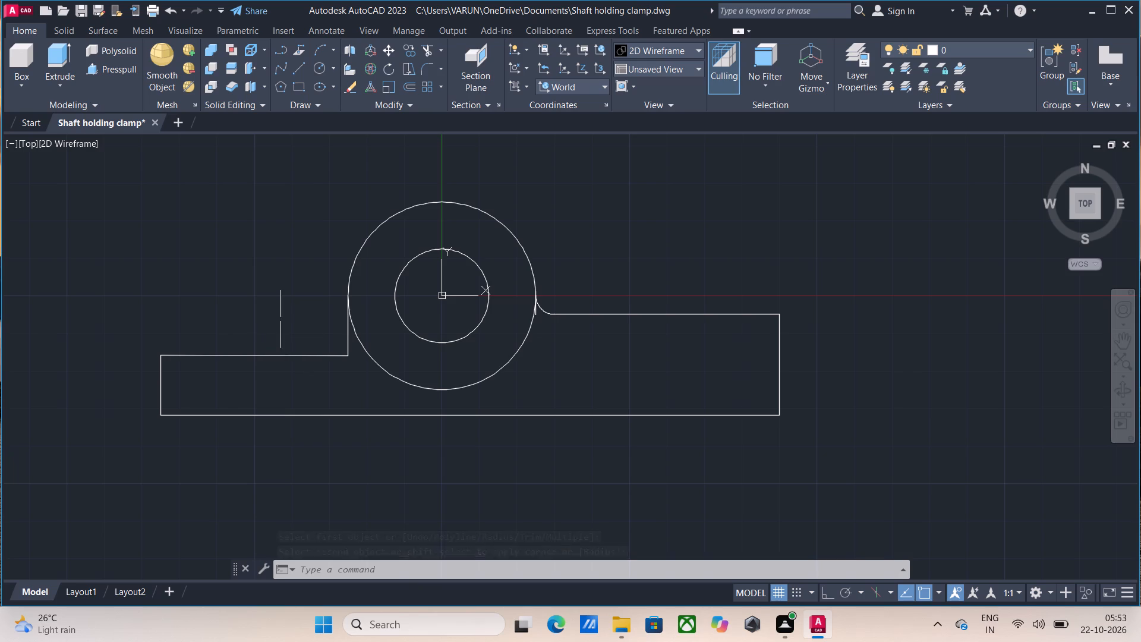
key(Return)
click(311, 357)
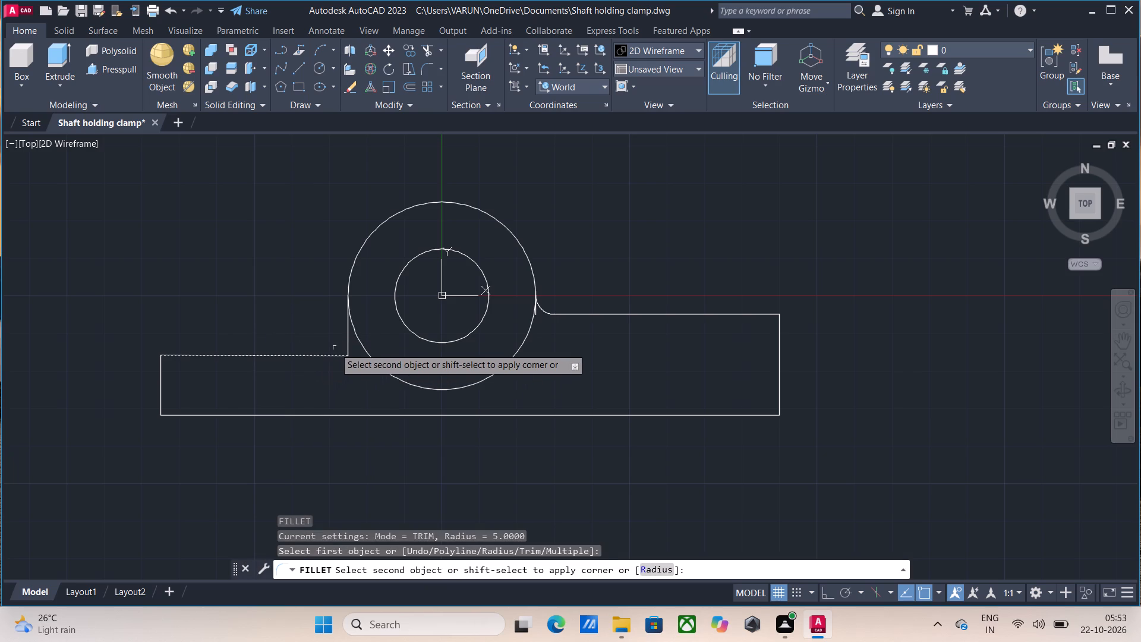
click(347, 346)
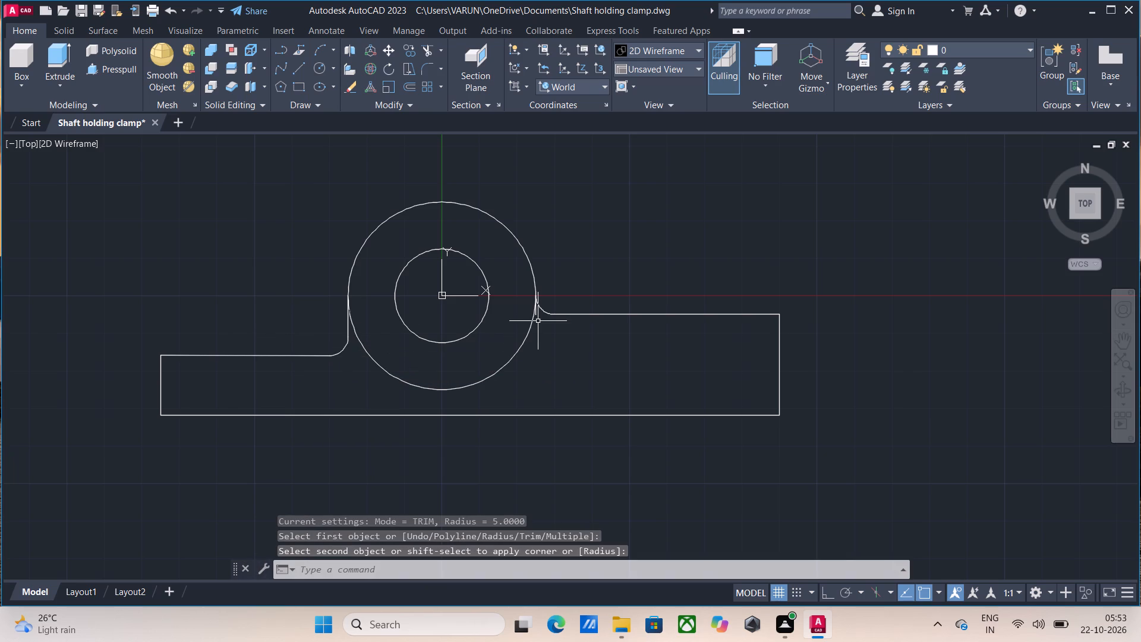
Trim away the leftover vertical line between the outer circle and the right fillet.
scroll(538, 320, up, 2)
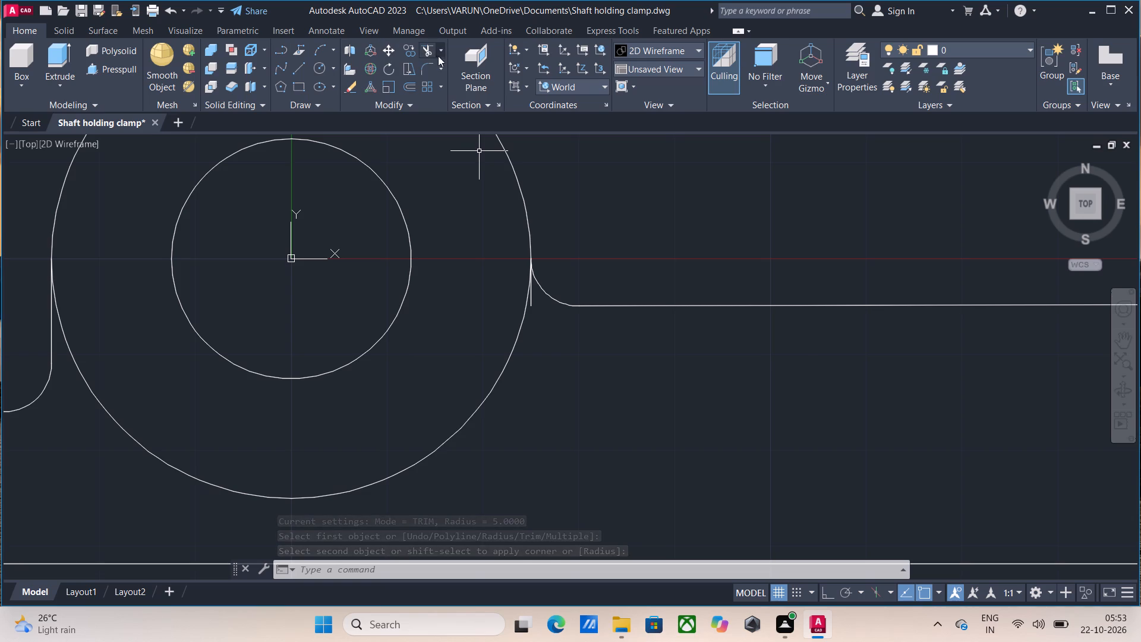
click(422, 54)
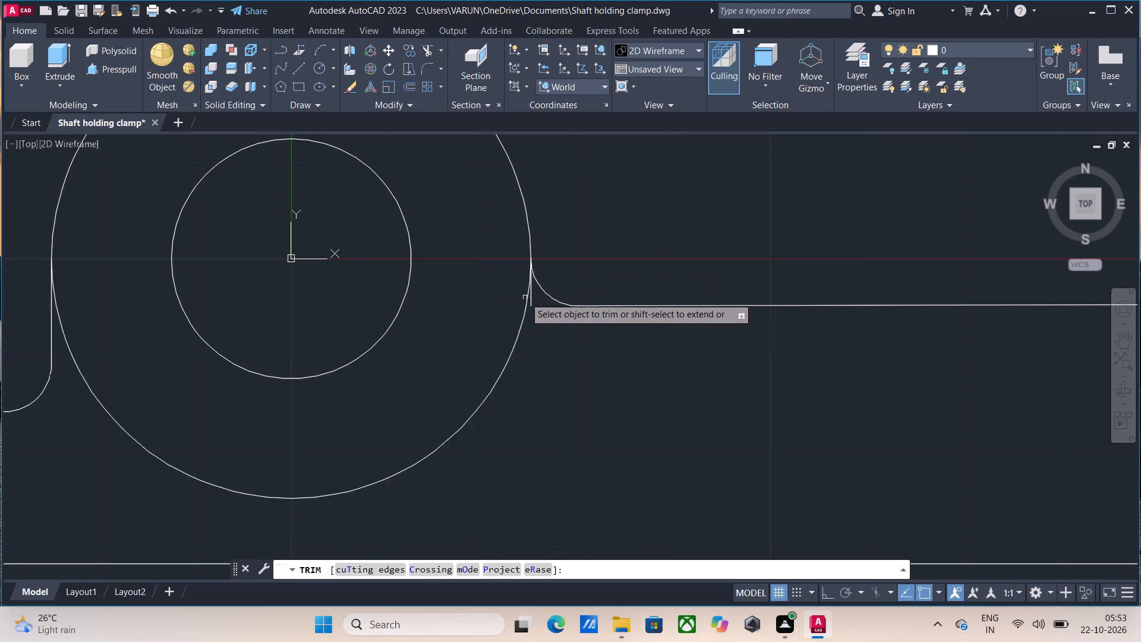
click(530, 301)
scroll(531, 284, down, 2)
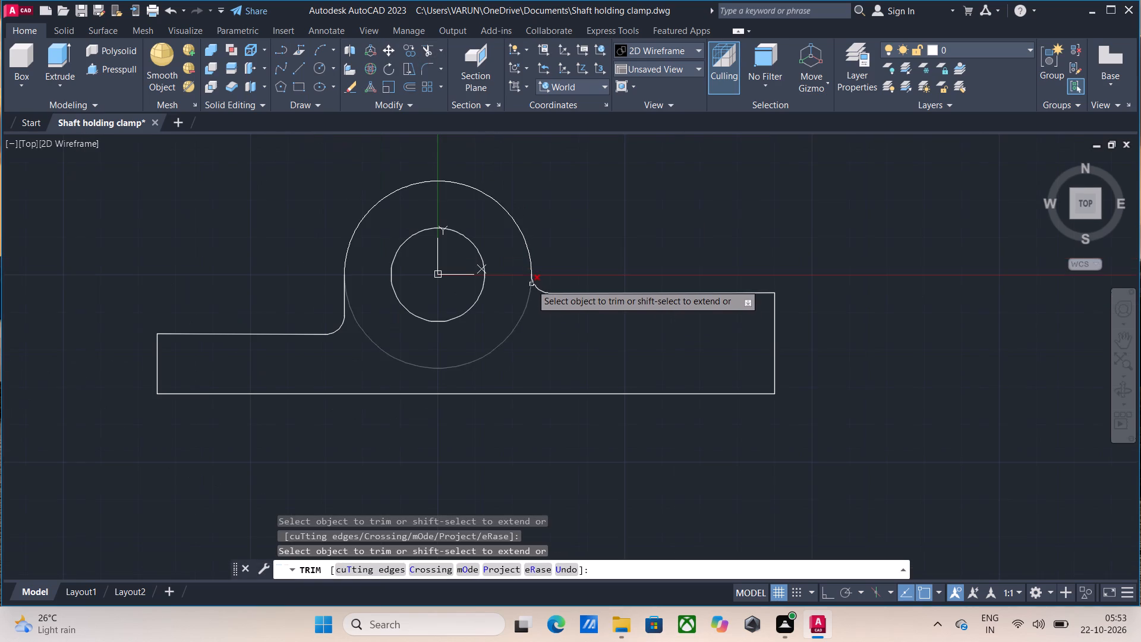
middle_drag(506, 335, 509, 288)
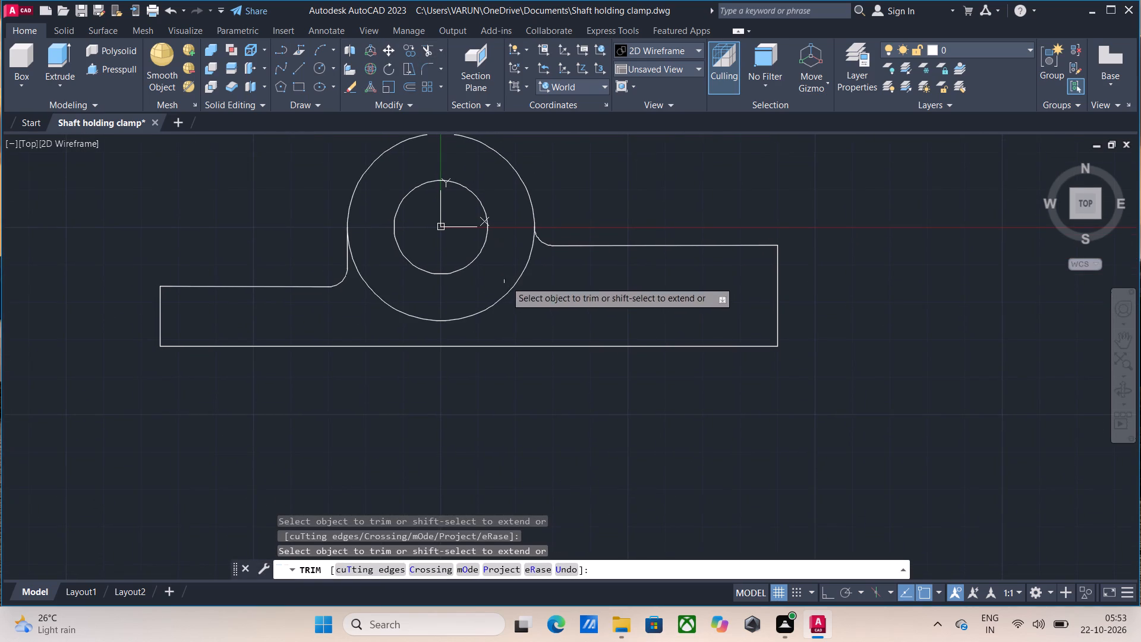
Trim away the upper and lower arcs of the outer circle and the whole inner circle.
scroll(478, 272, down, 1)
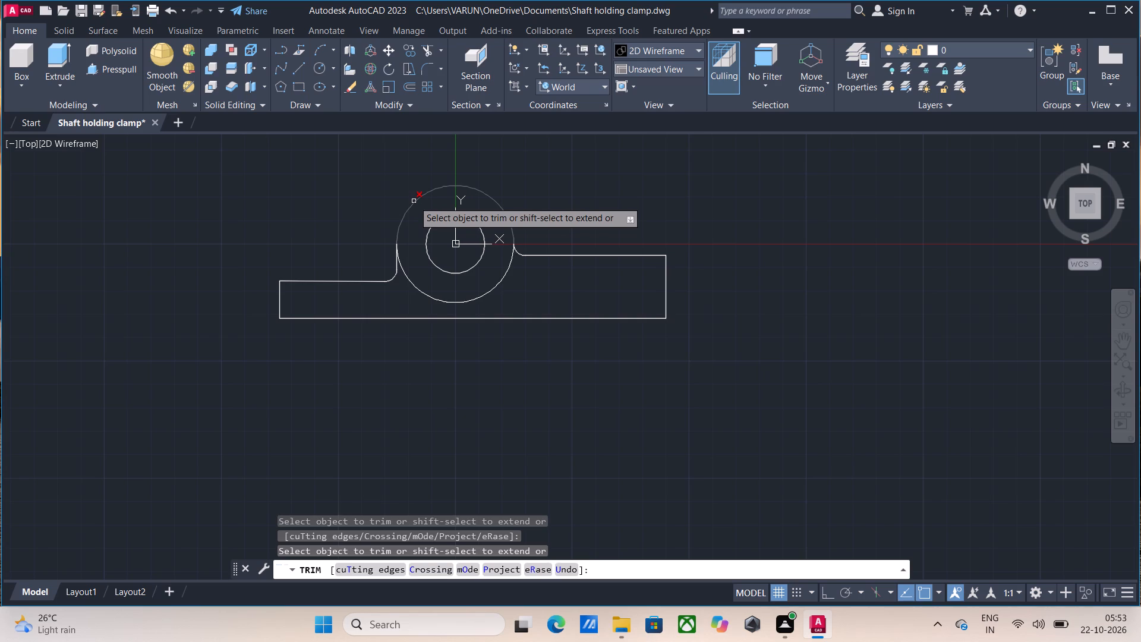
click(414, 201)
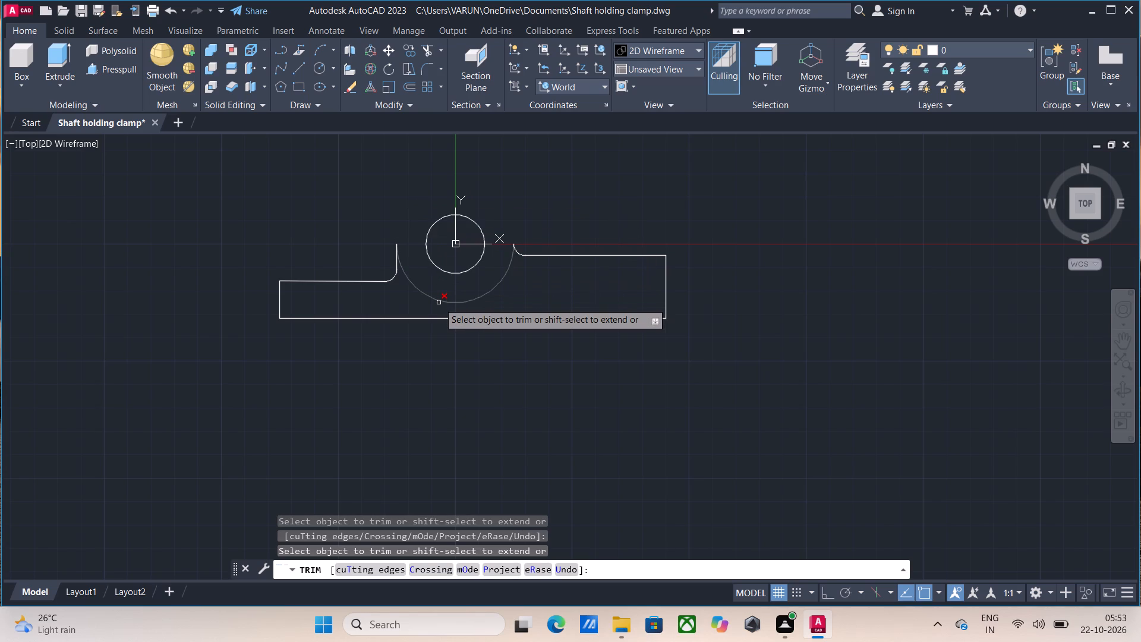
click(439, 303)
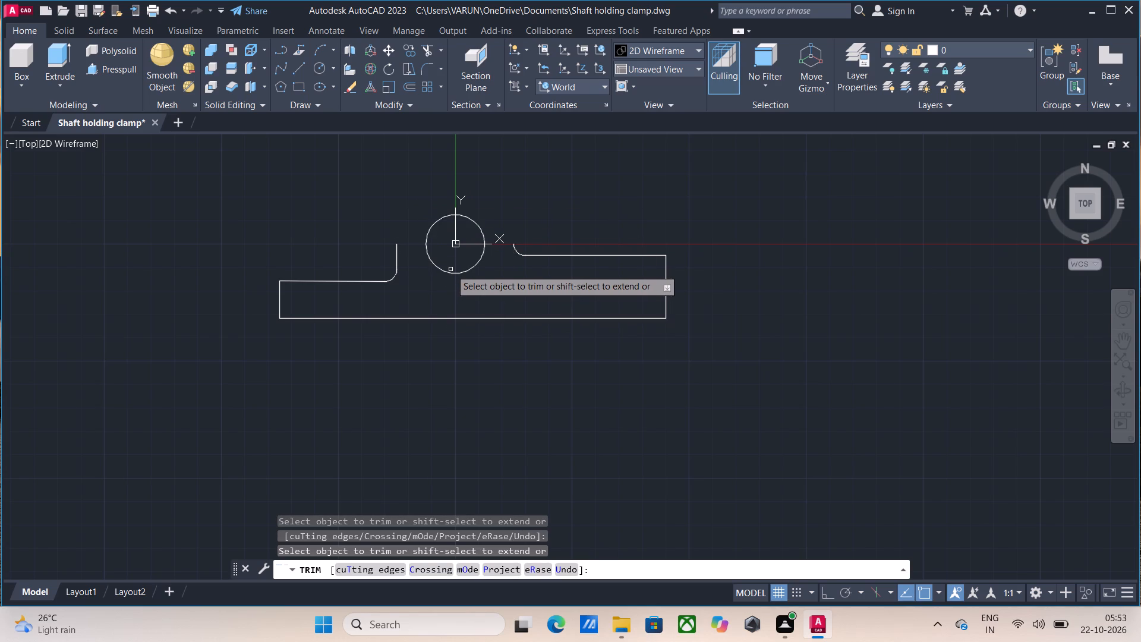
click(453, 275)
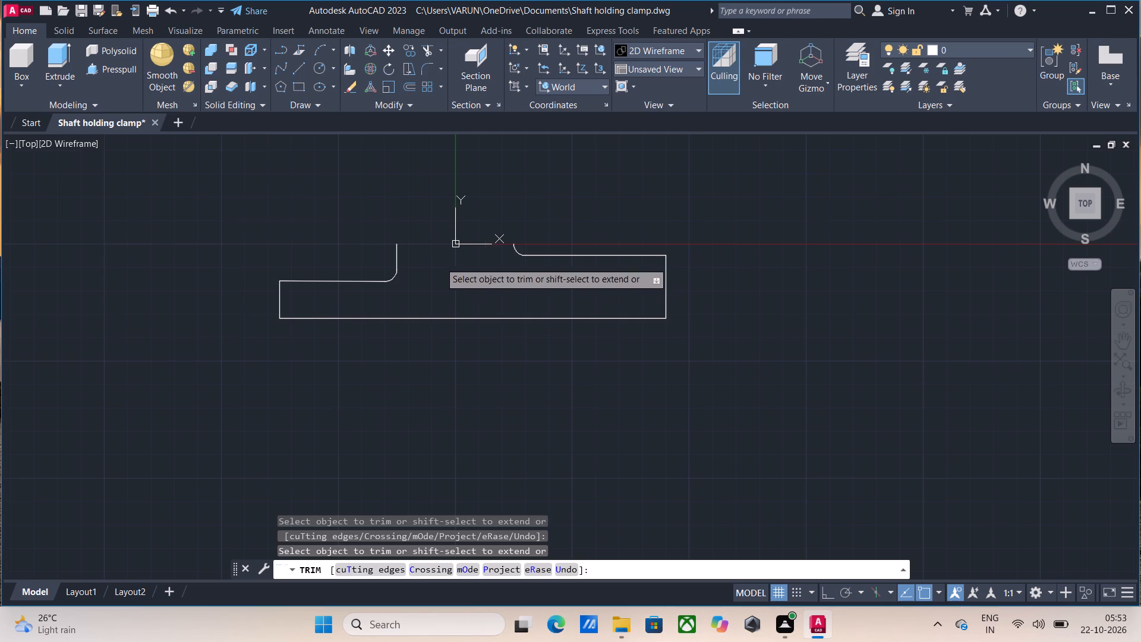
Draw a 50-unit horizontal line closing the profile from the left vertical line's top to the right fillet's upper end.
click(299, 74)
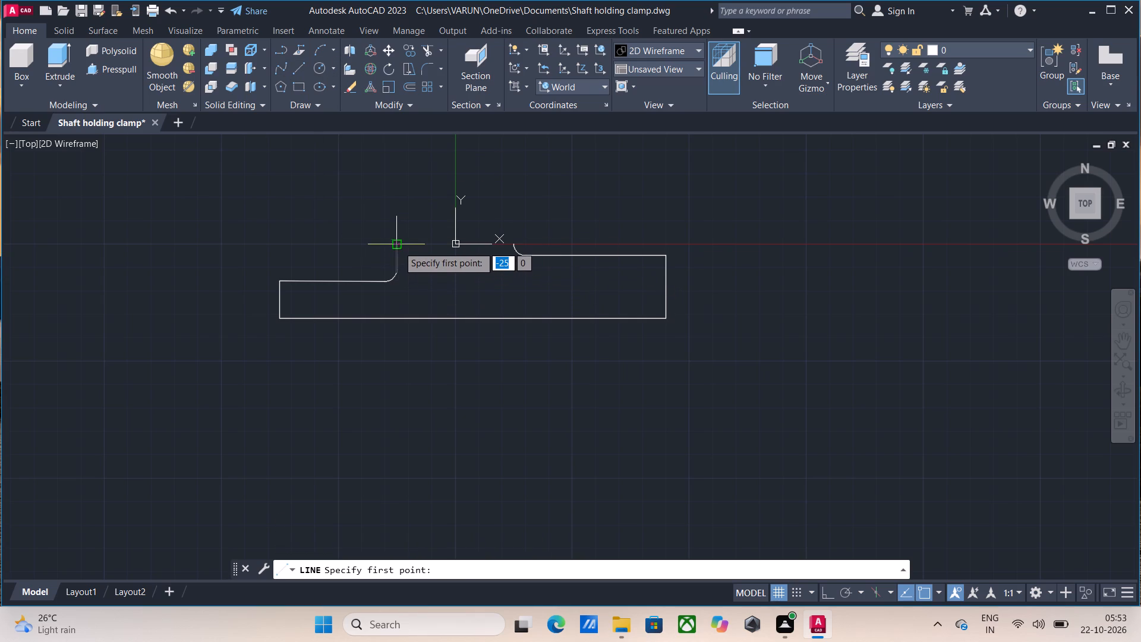
drag(398, 246, 407, 247)
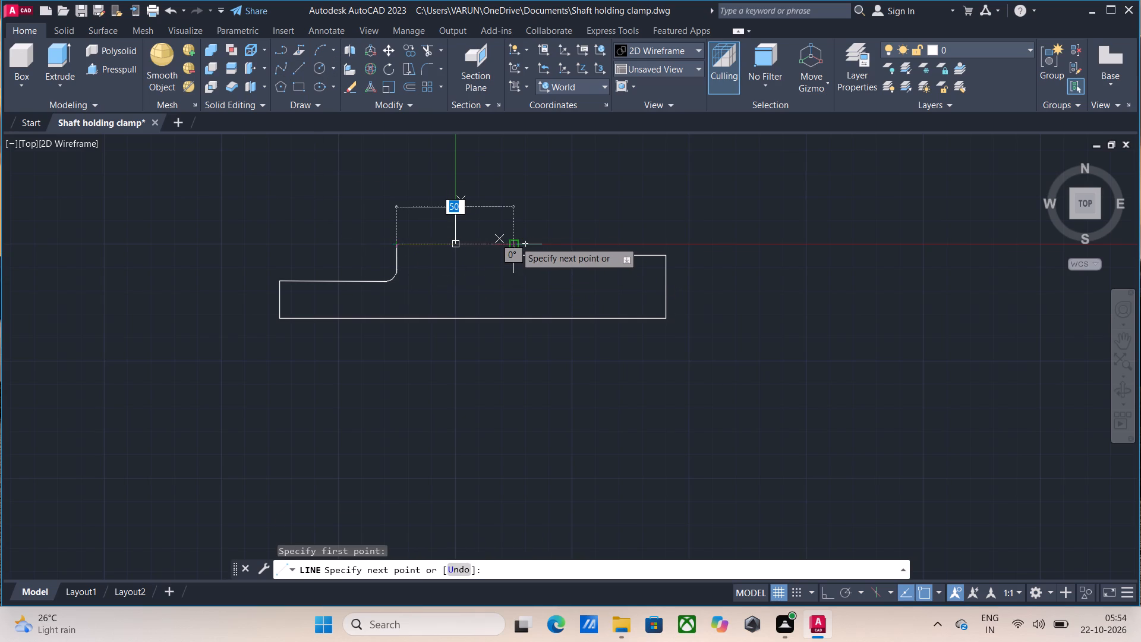
click(515, 241)
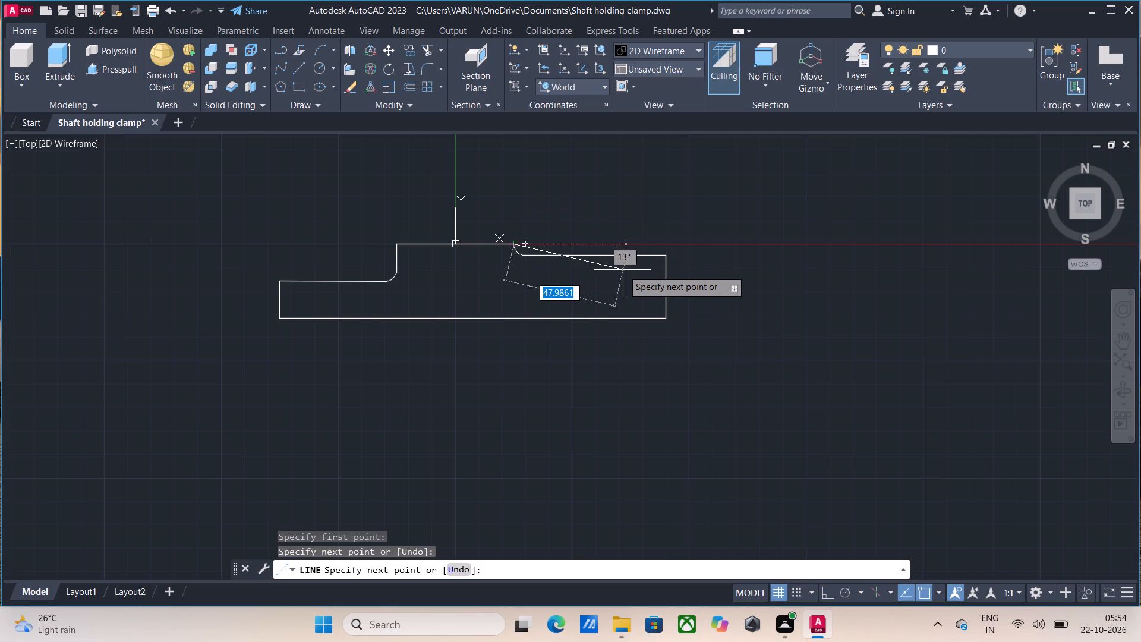
key(grave)
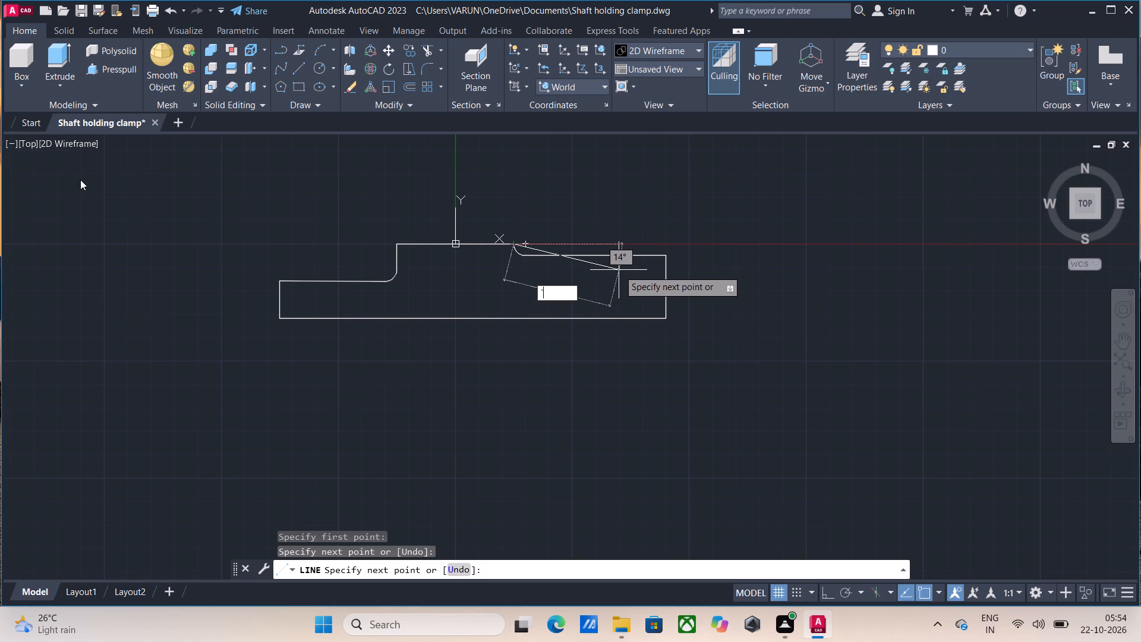
key(Escape)
key(Escape)
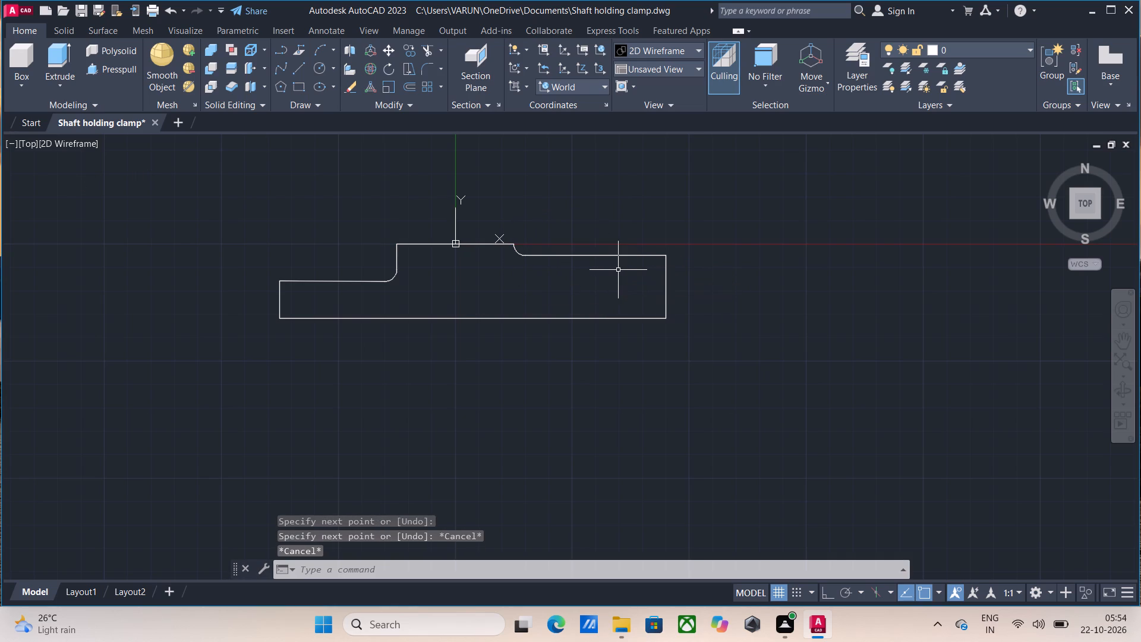
Join all the lines and fillet arcs of the base profile into a single polyline.
drag(191, 199, 324, 254)
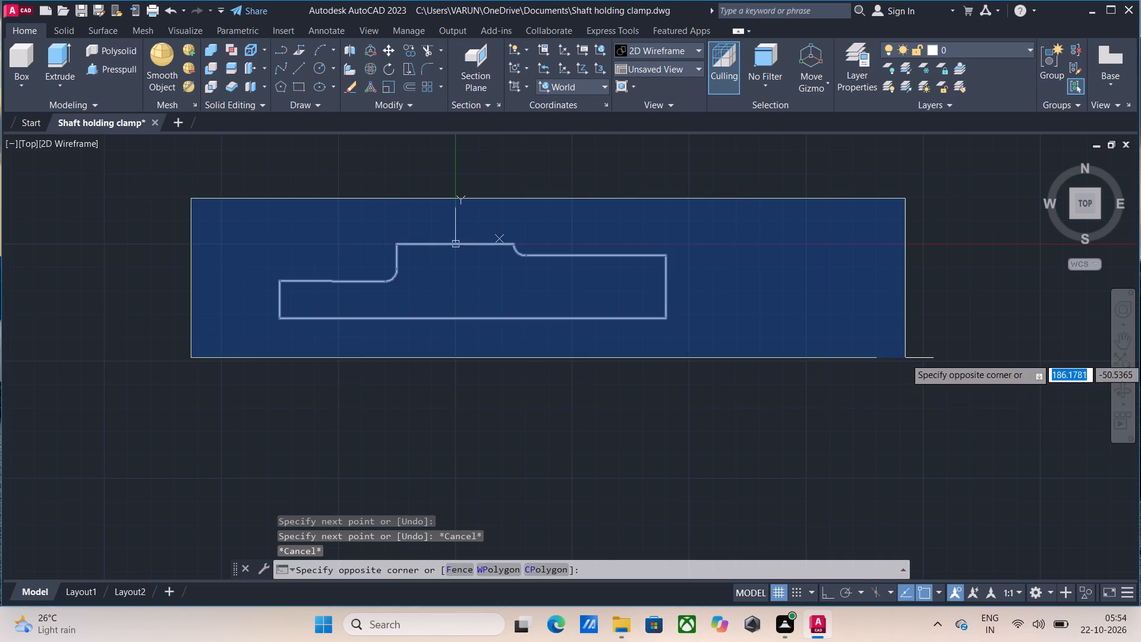
click(884, 355)
key(j)
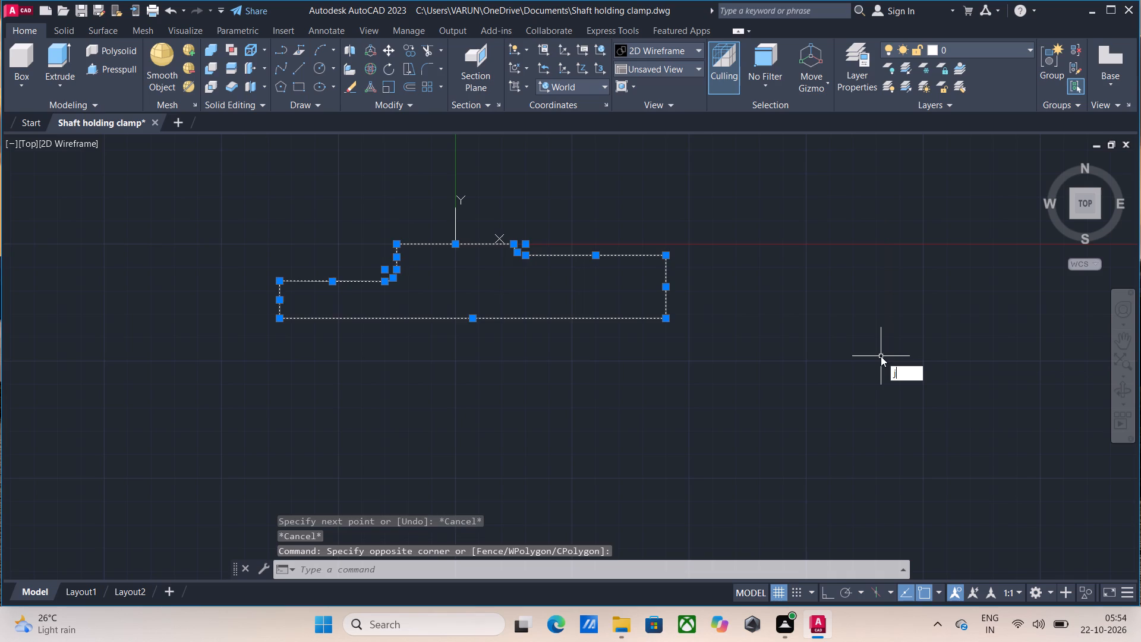
key(Return)
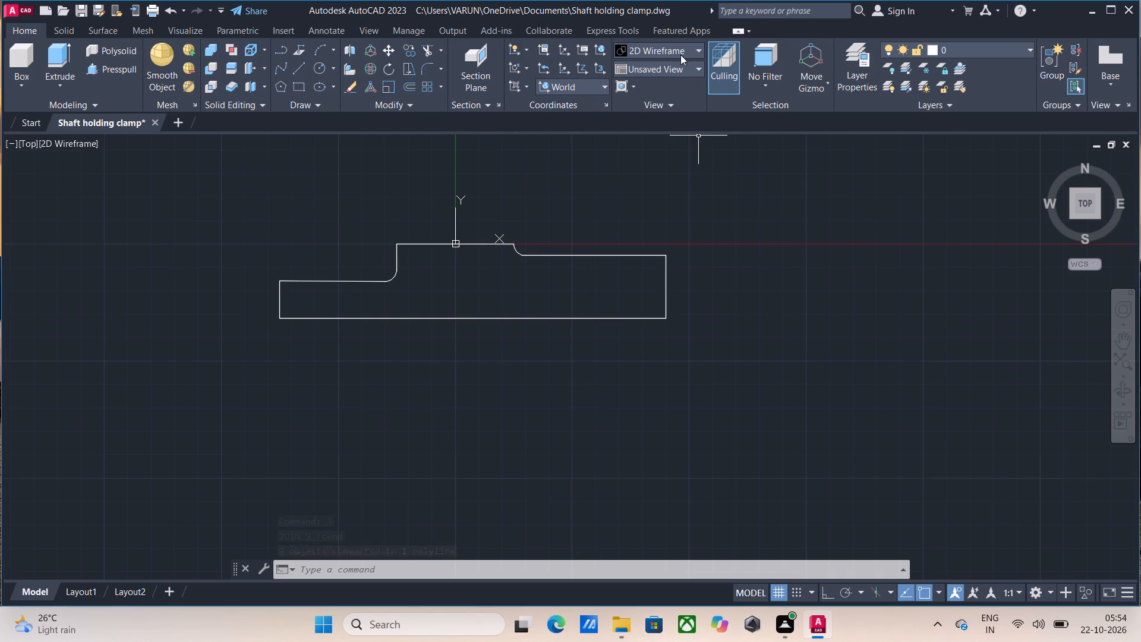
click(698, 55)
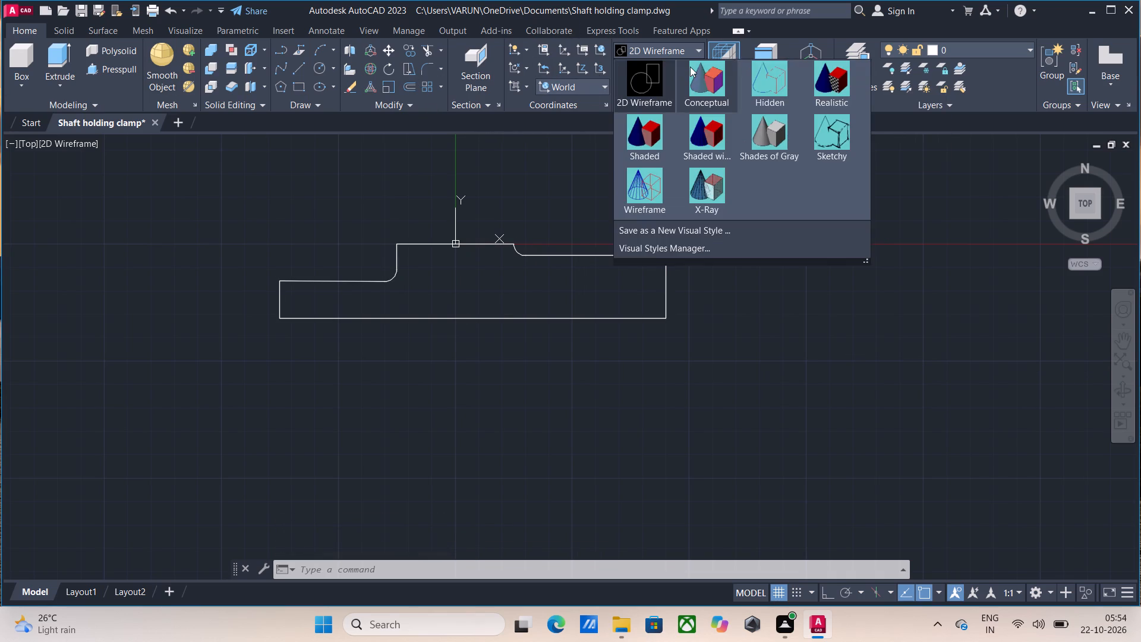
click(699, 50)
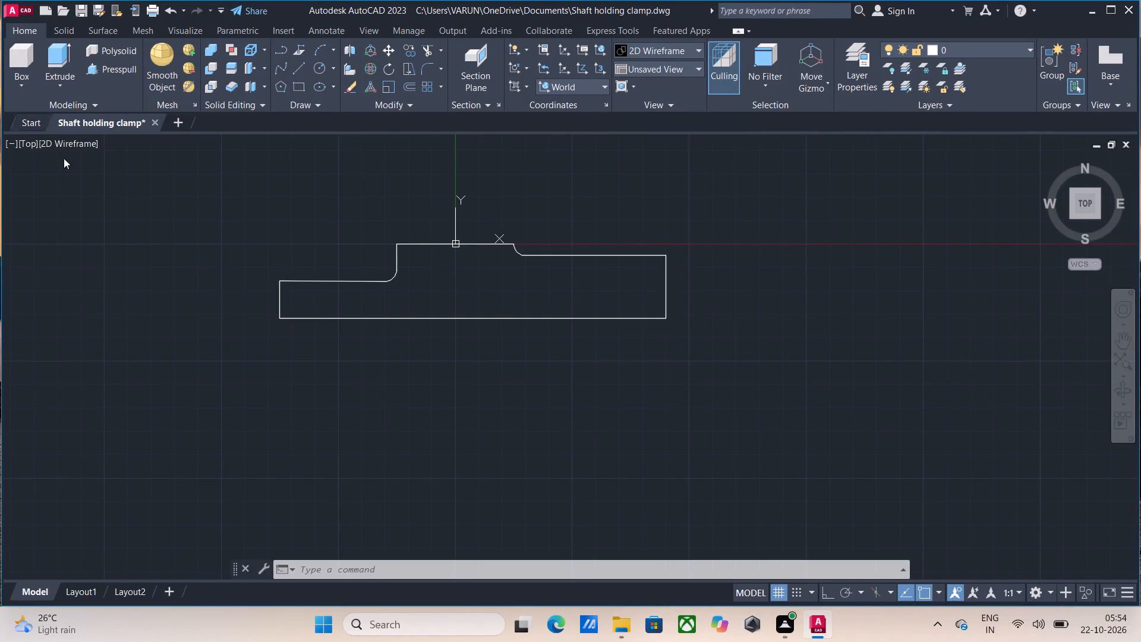
Extrude the closed base profile into a solid with a height of 50, working in the SW Isometric view.
click(1070, 217)
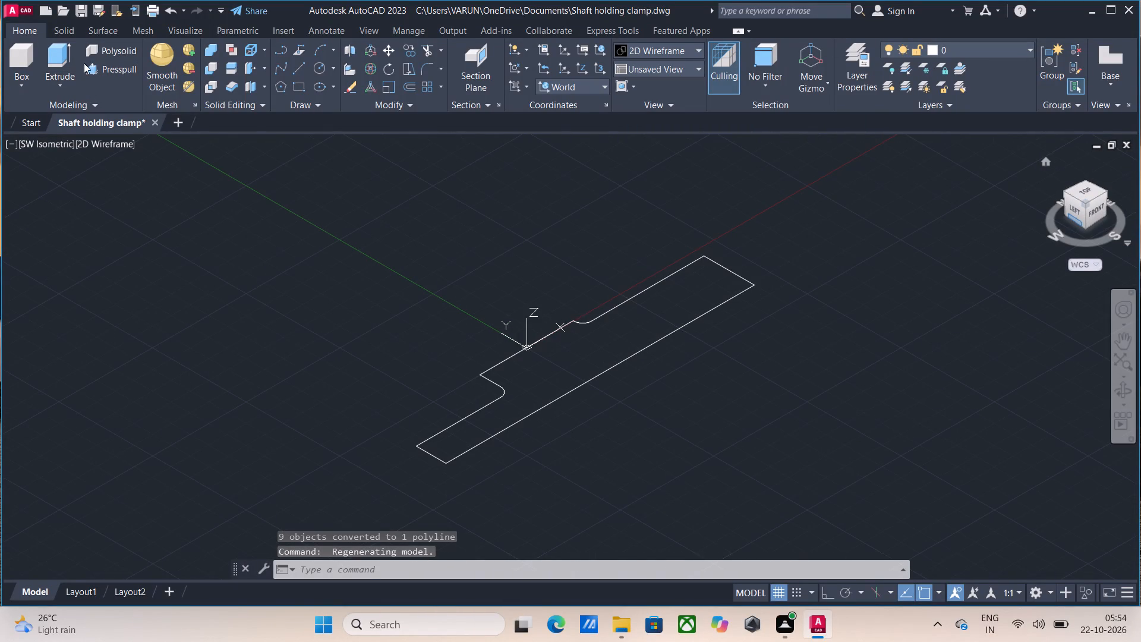
click(63, 62)
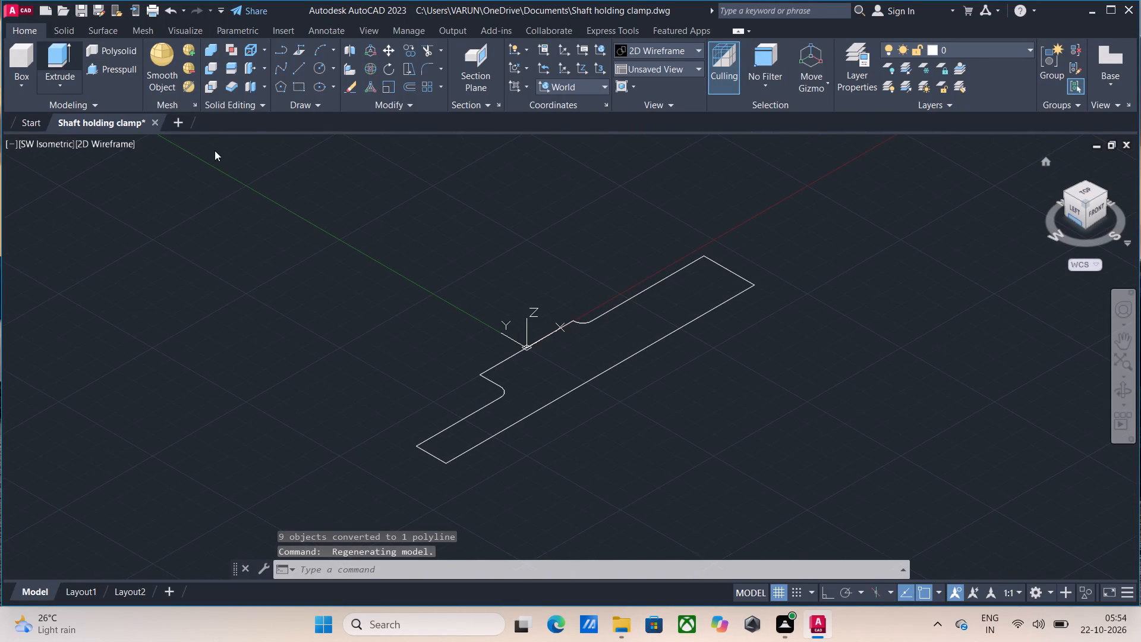
click(427, 452)
key(Return)
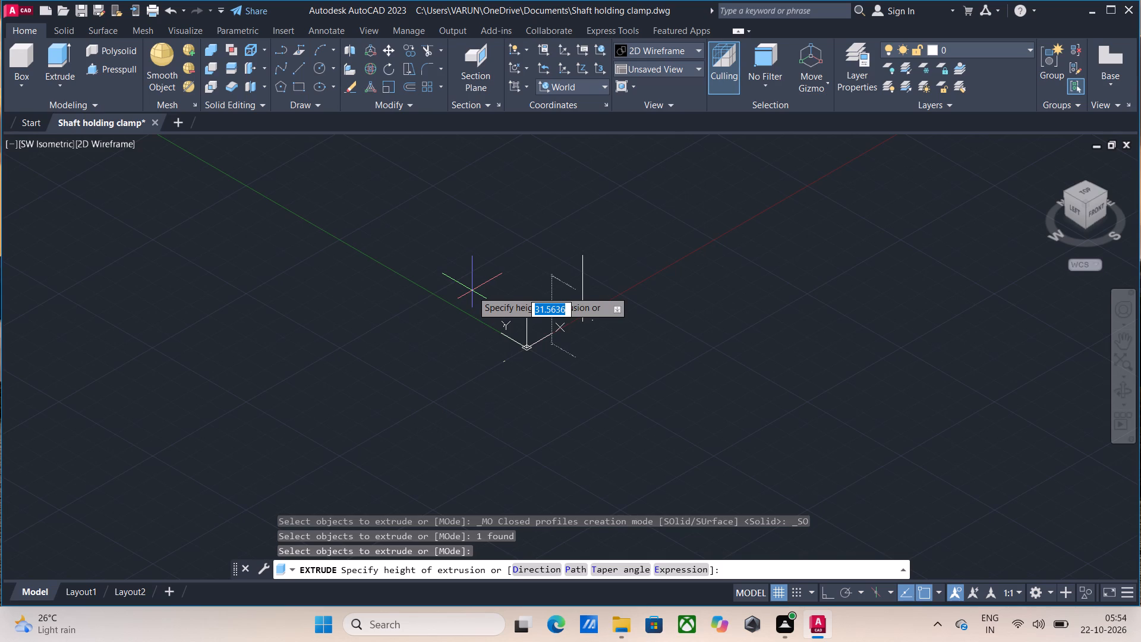
text(50)
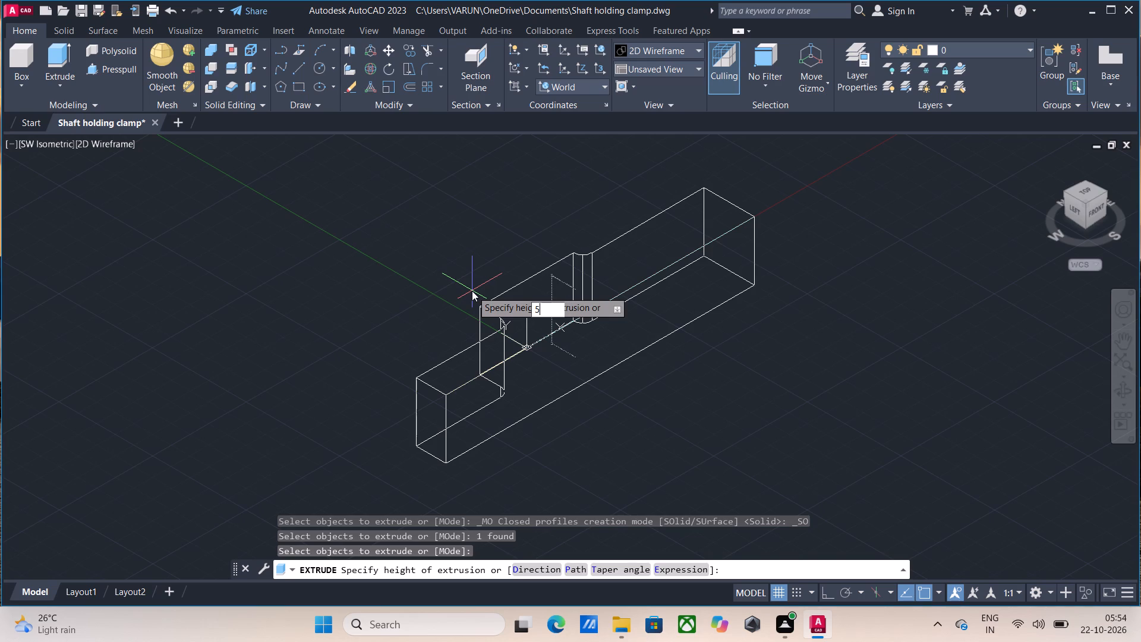
key(Return)
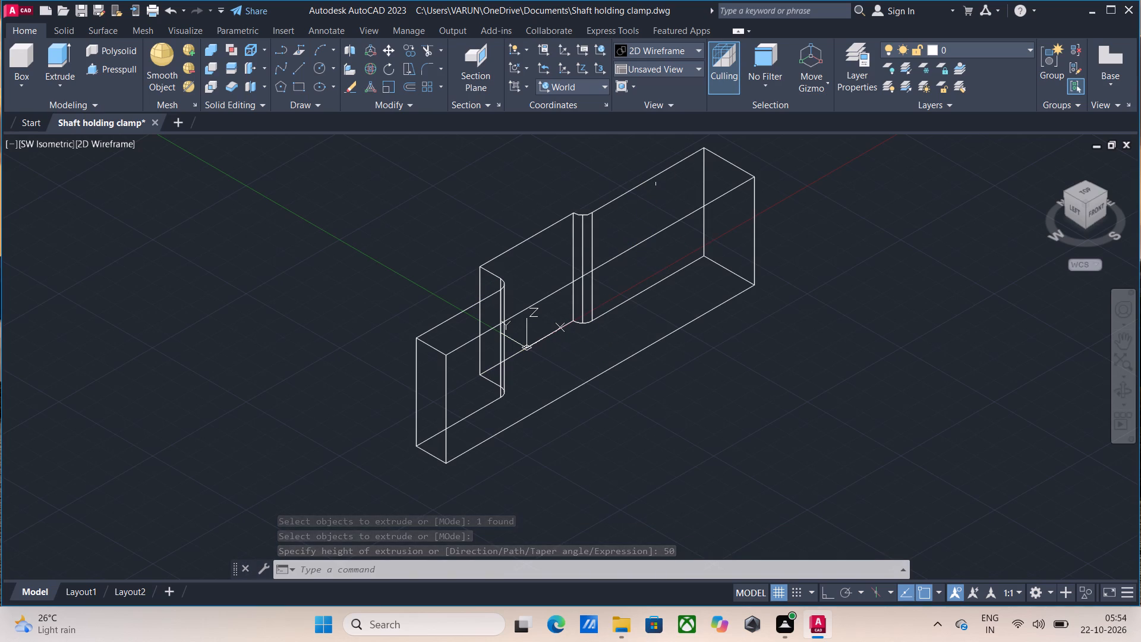
Check the extruded base from the top in the Shaded visual style and return to 2D Wireframe.
click(1086, 188)
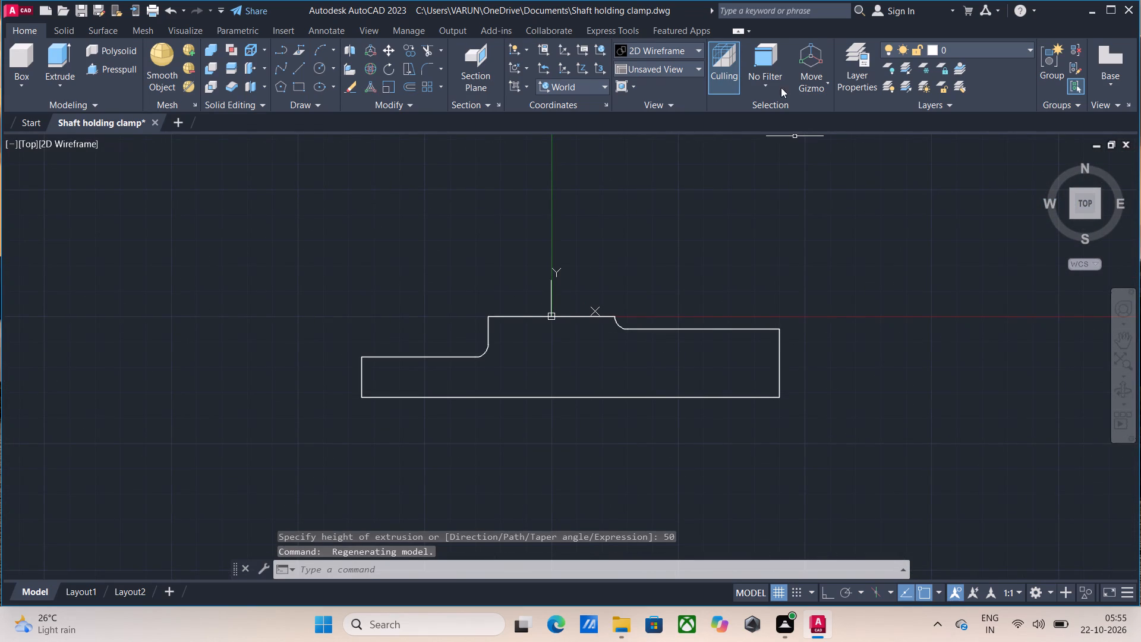
click(647, 53)
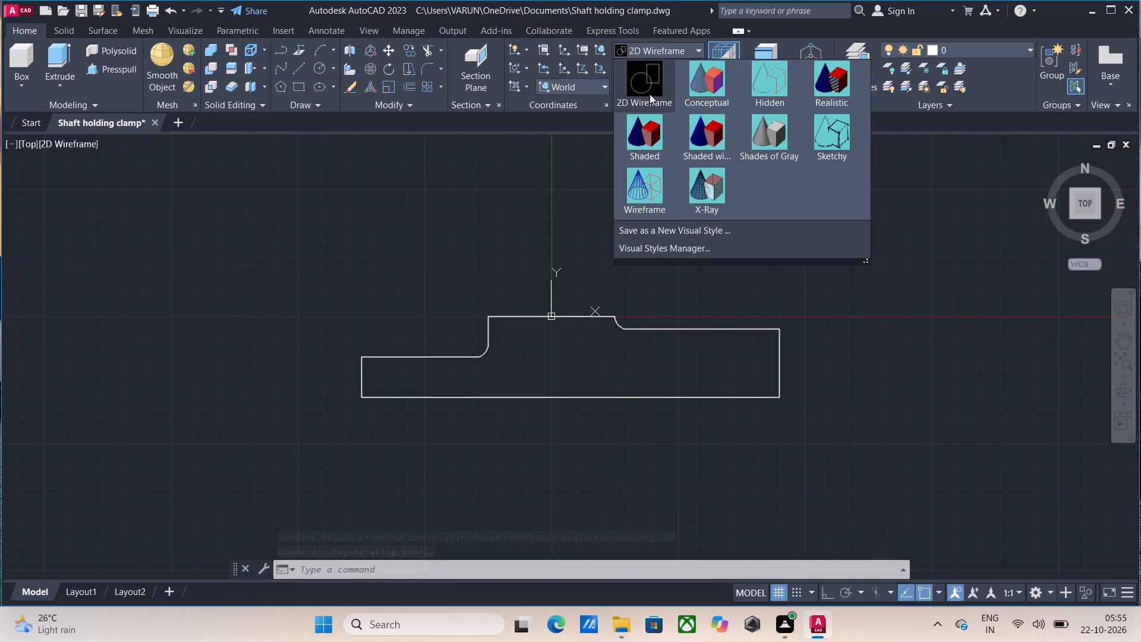
click(643, 123)
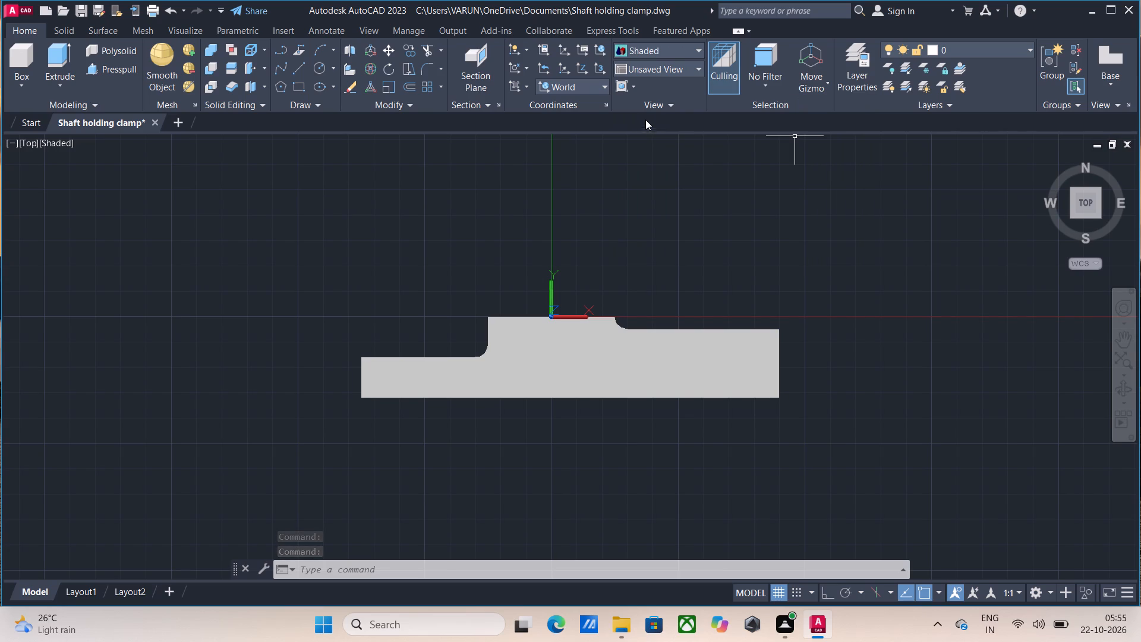
click(660, 49)
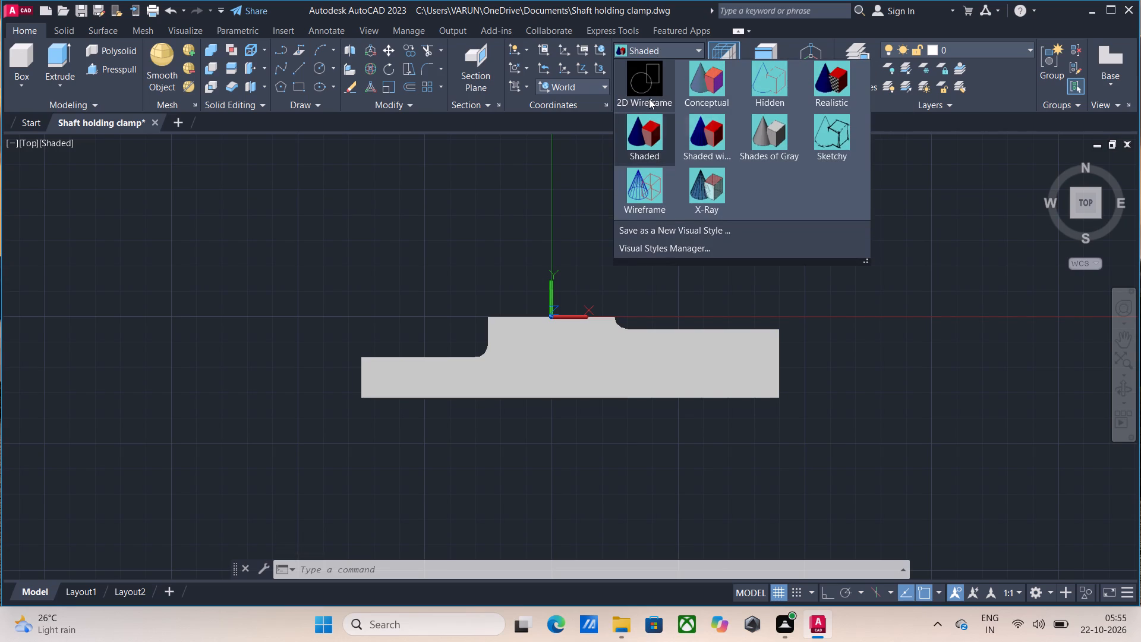
click(646, 89)
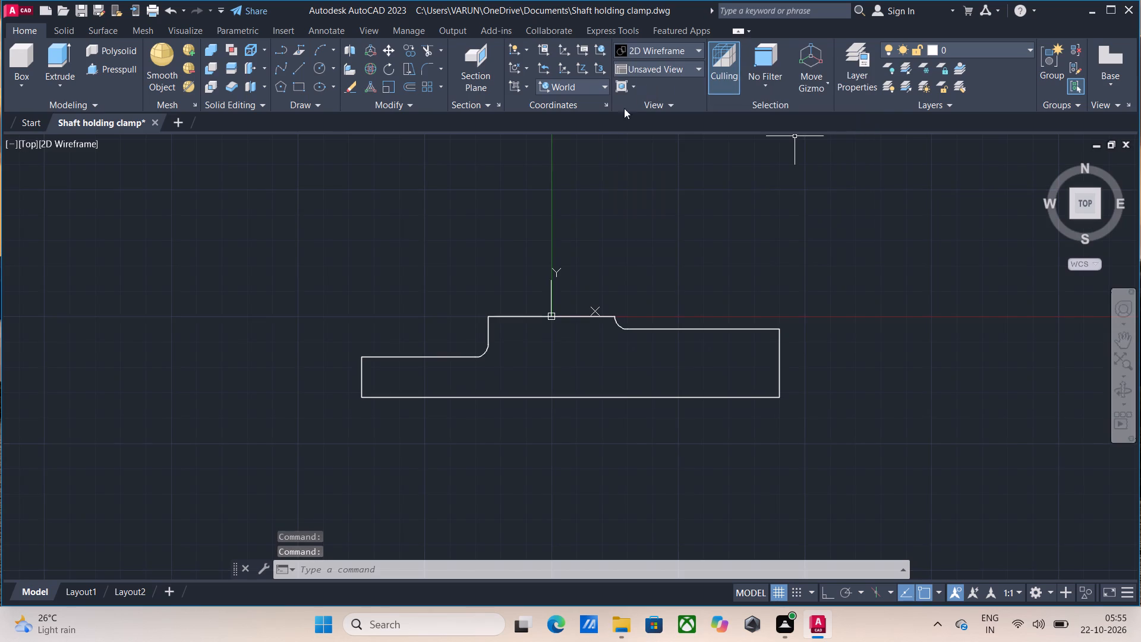
Draw a circle of radius 25 centred at 0,0 on the base's top edge.
click(325, 68)
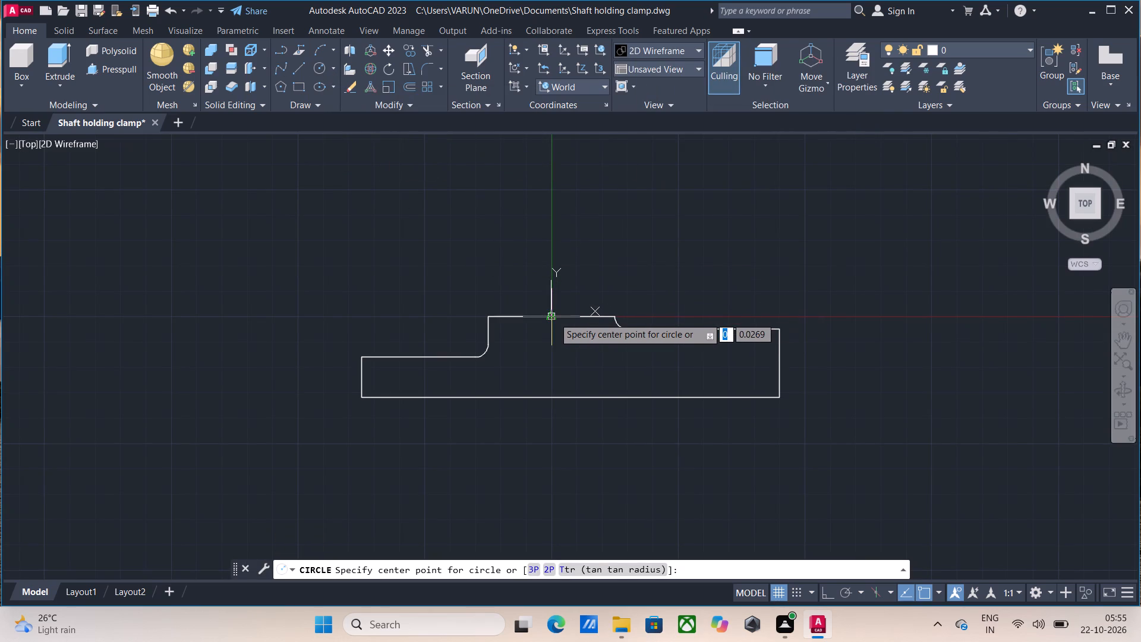
text(0,0)
key(Return)
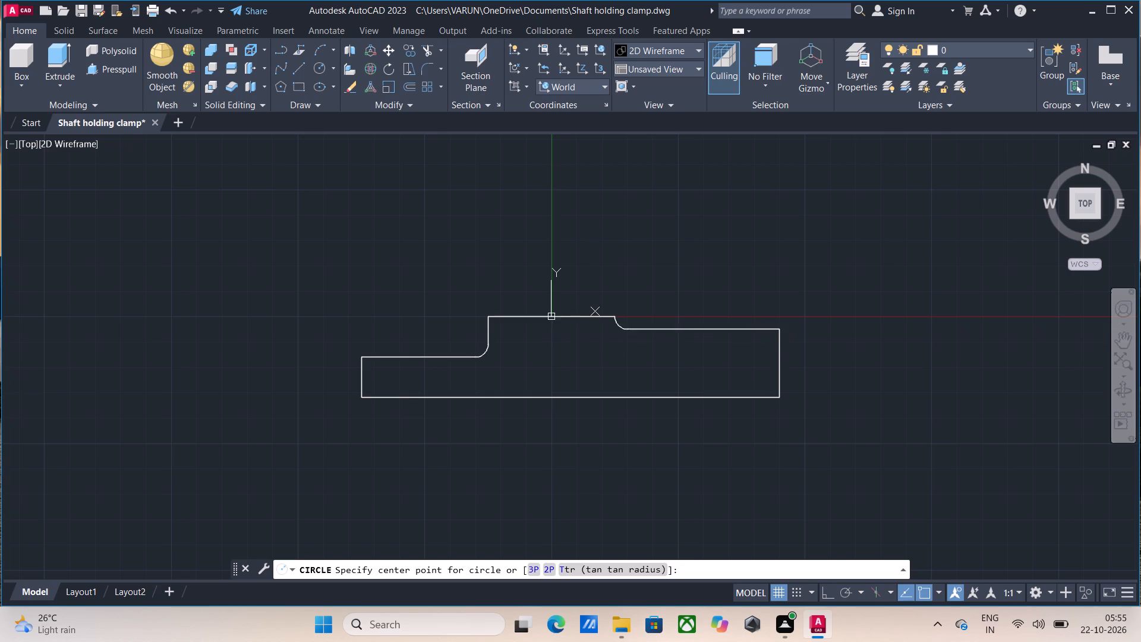
text(25)
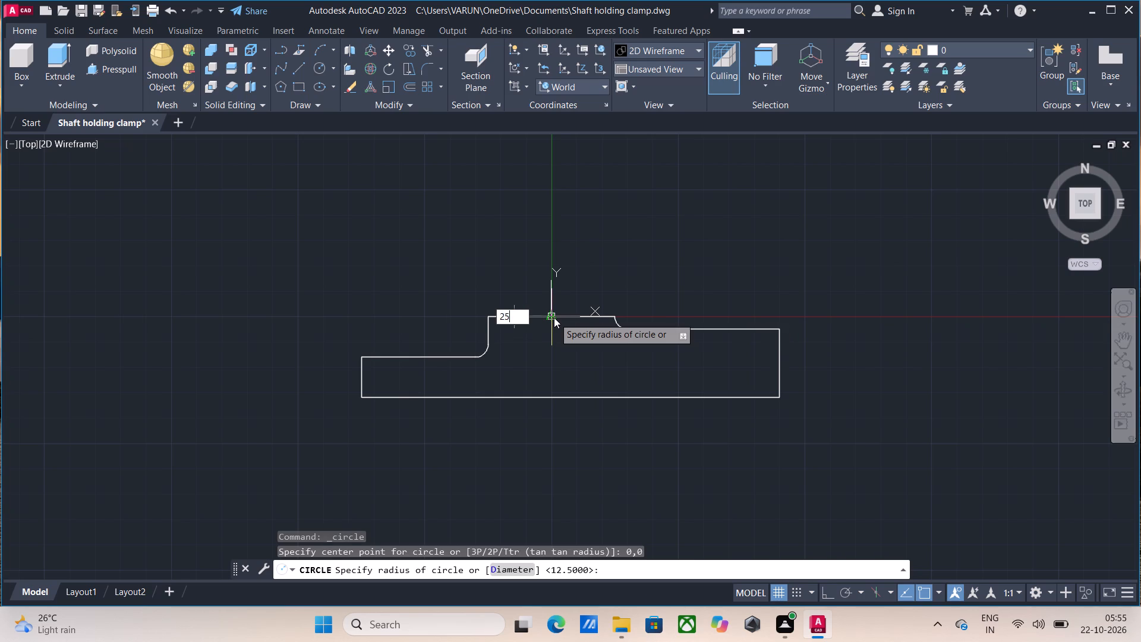
key(Return)
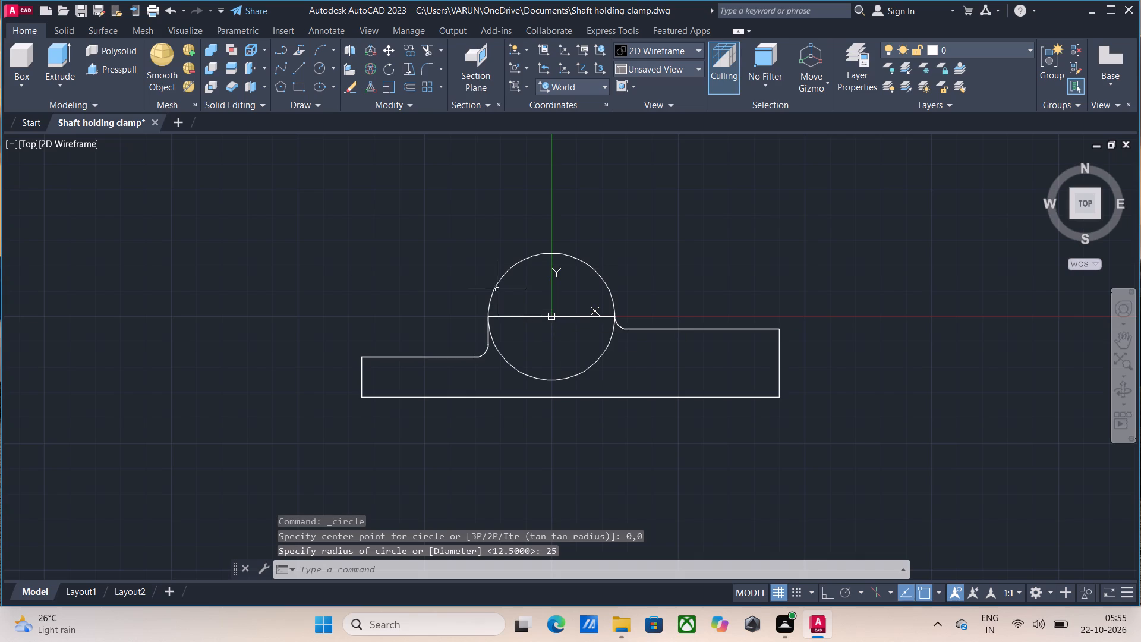
Presspull the radius 25 circle at the origin, working in the SW Isometric view.
click(1070, 217)
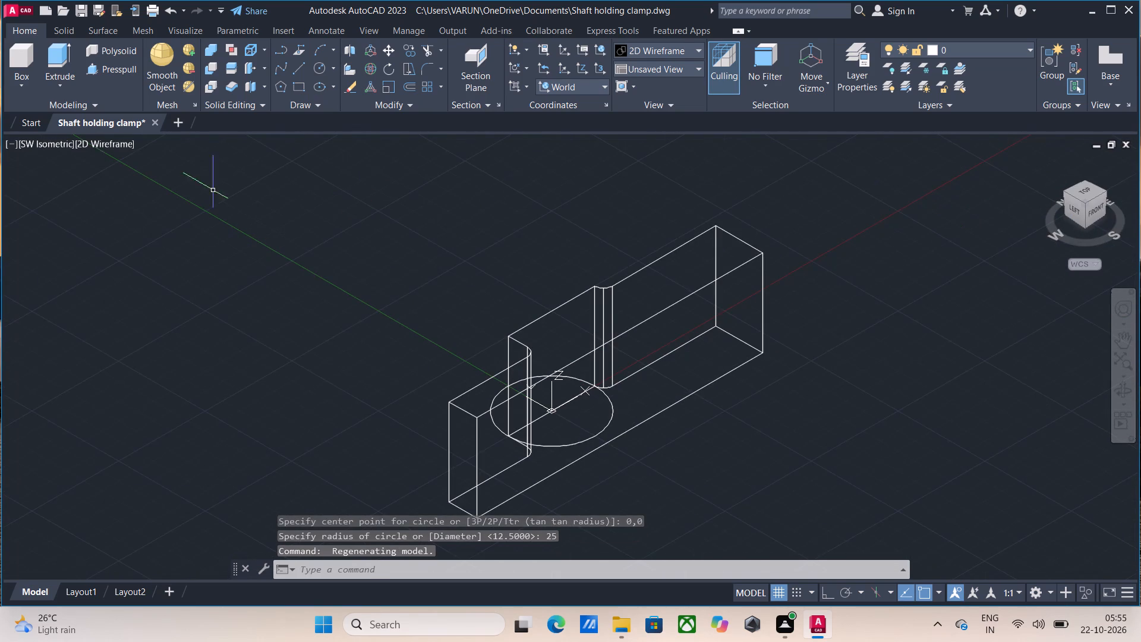
click(92, 69)
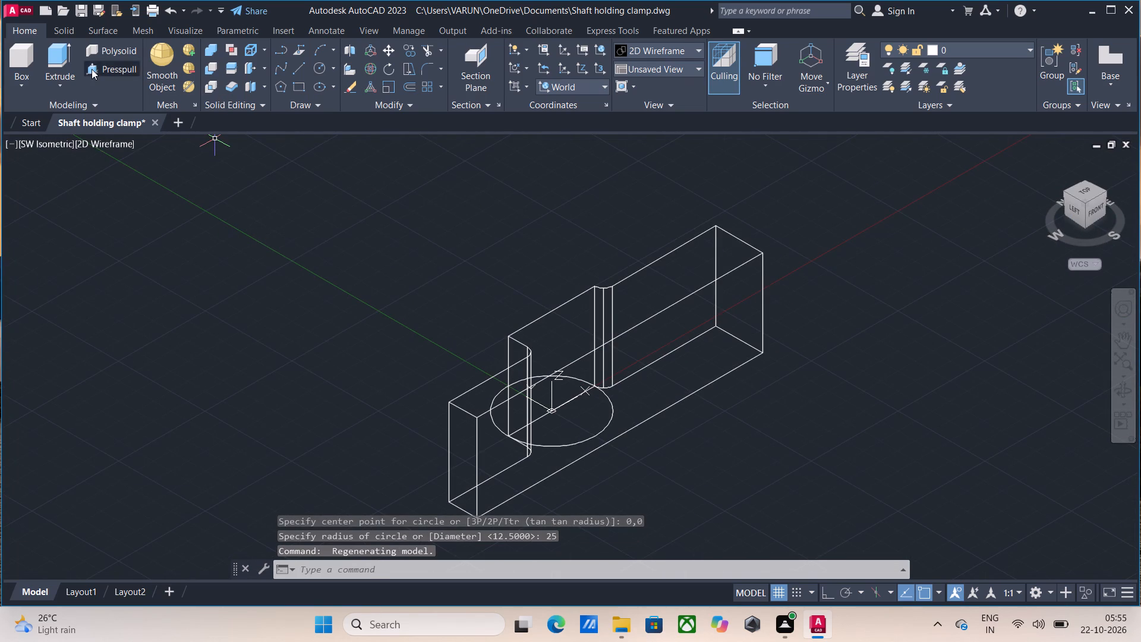
click(561, 445)
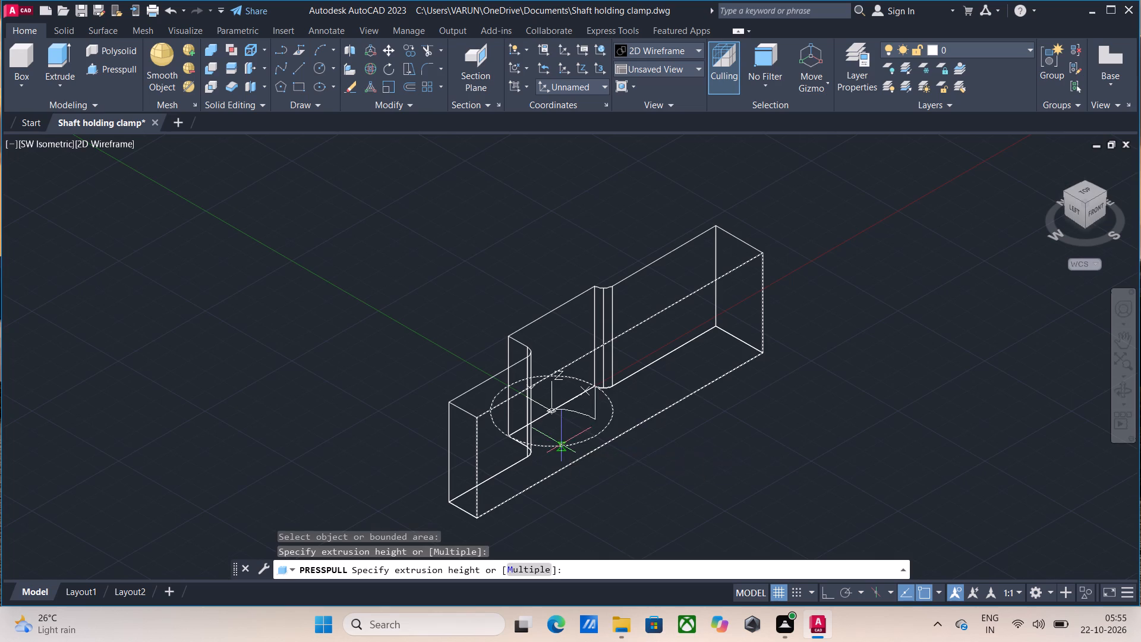
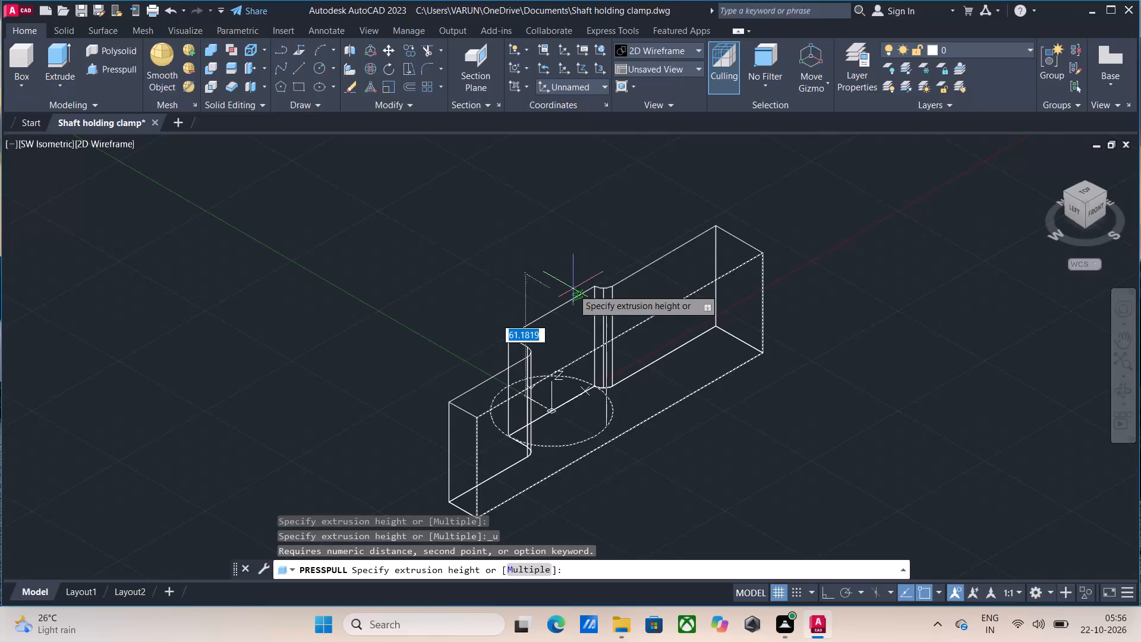
Cancel the unfinished Presspull and undo the radius 25 circle, visual style changes and base extrusion, back to the flat profile.
key(ctrl+z)
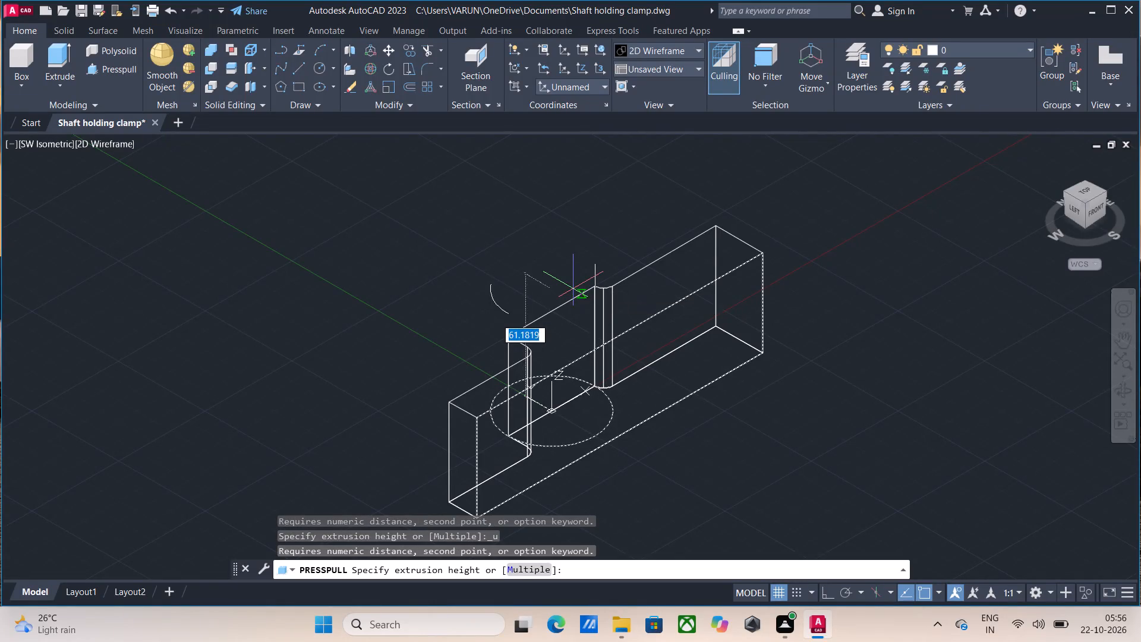
key(Escape)
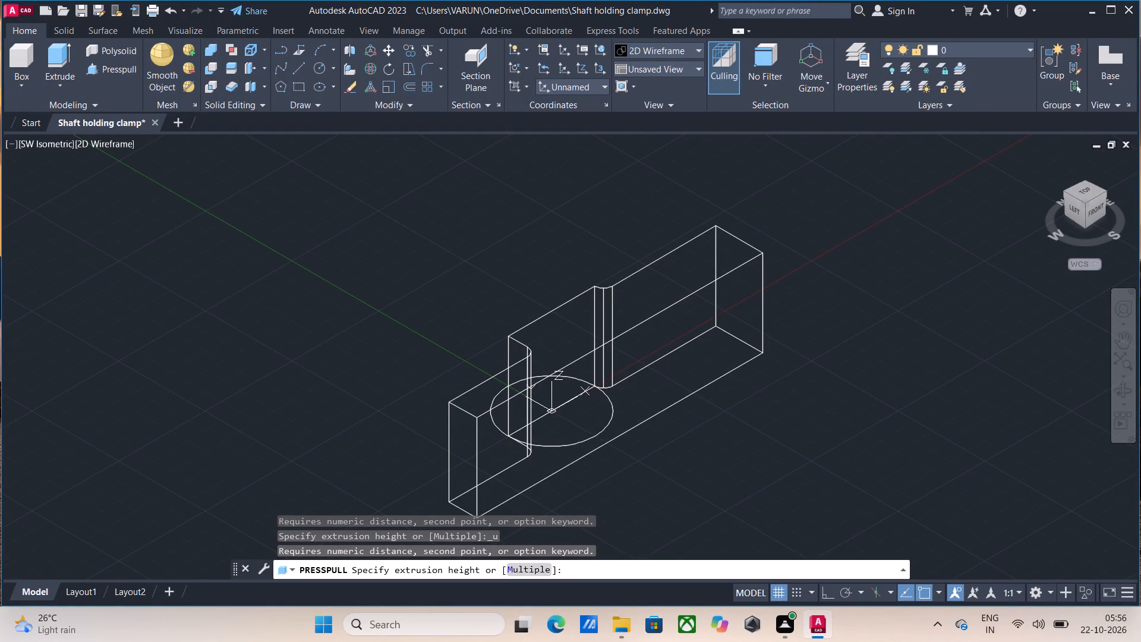
key(ctrl+z)
key(ctrl+z)
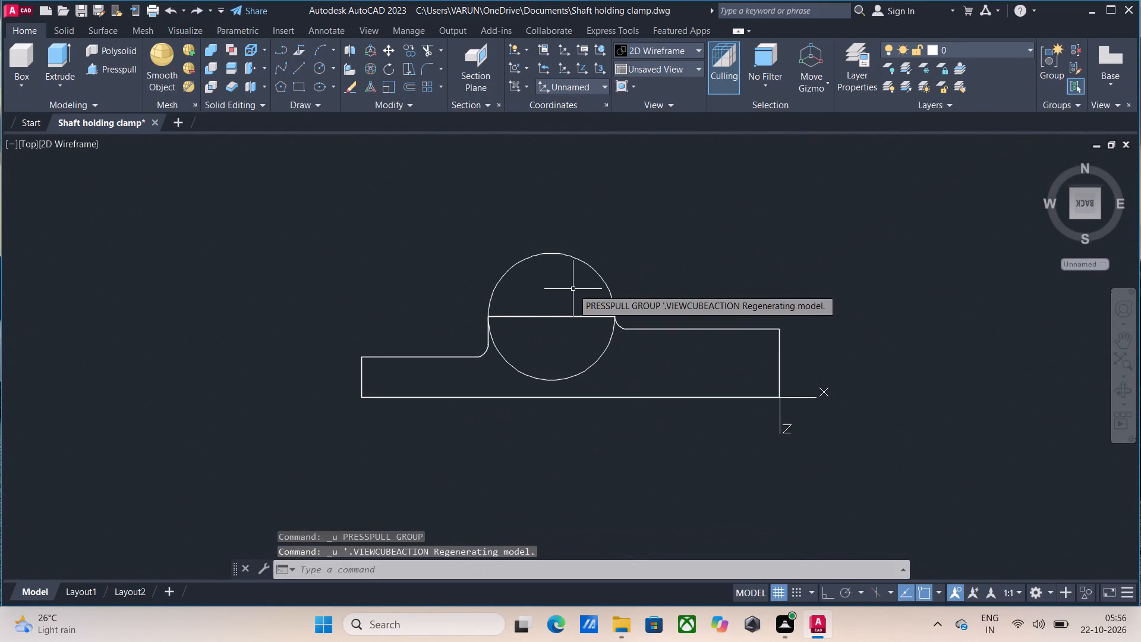
key(ctrl+z)
key(ctrl+z)
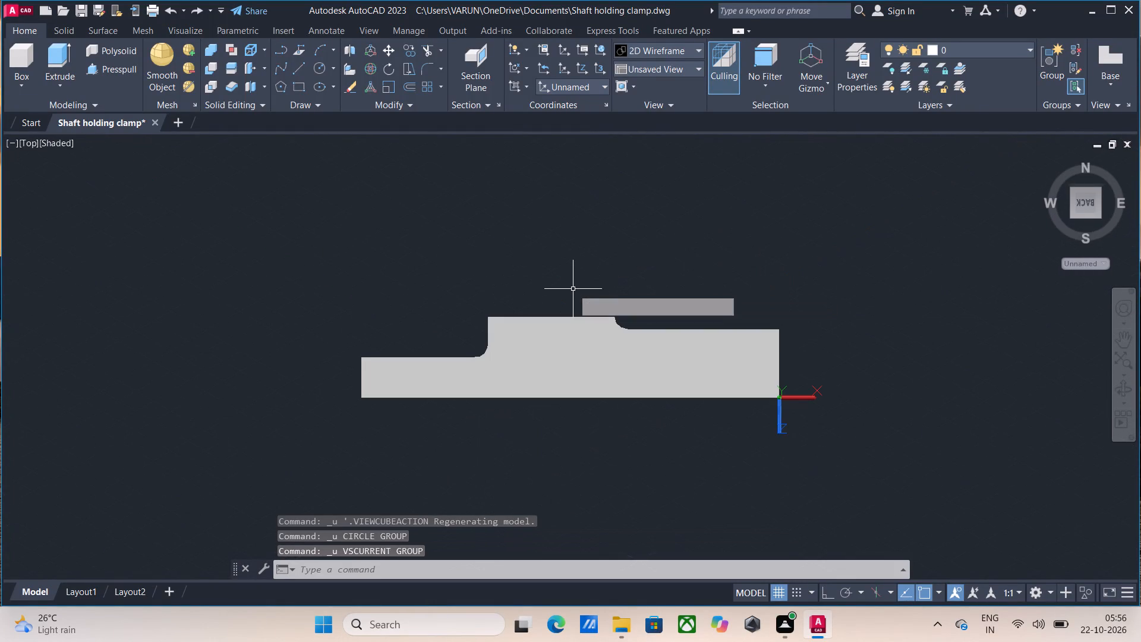
key(ctrl+z)
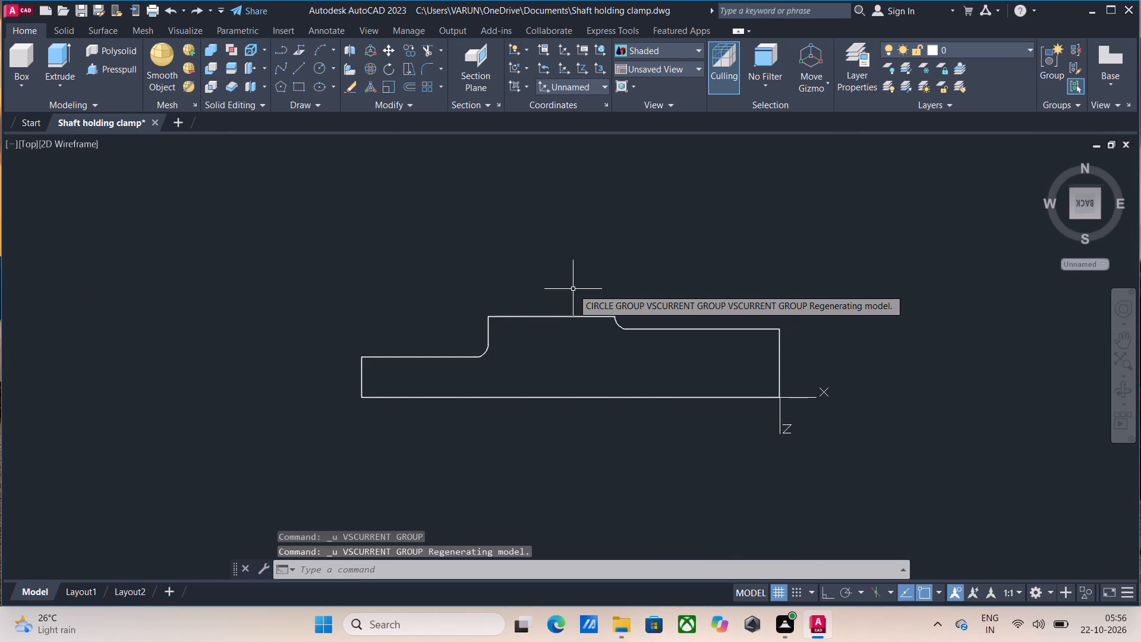
key(ctrl+z)
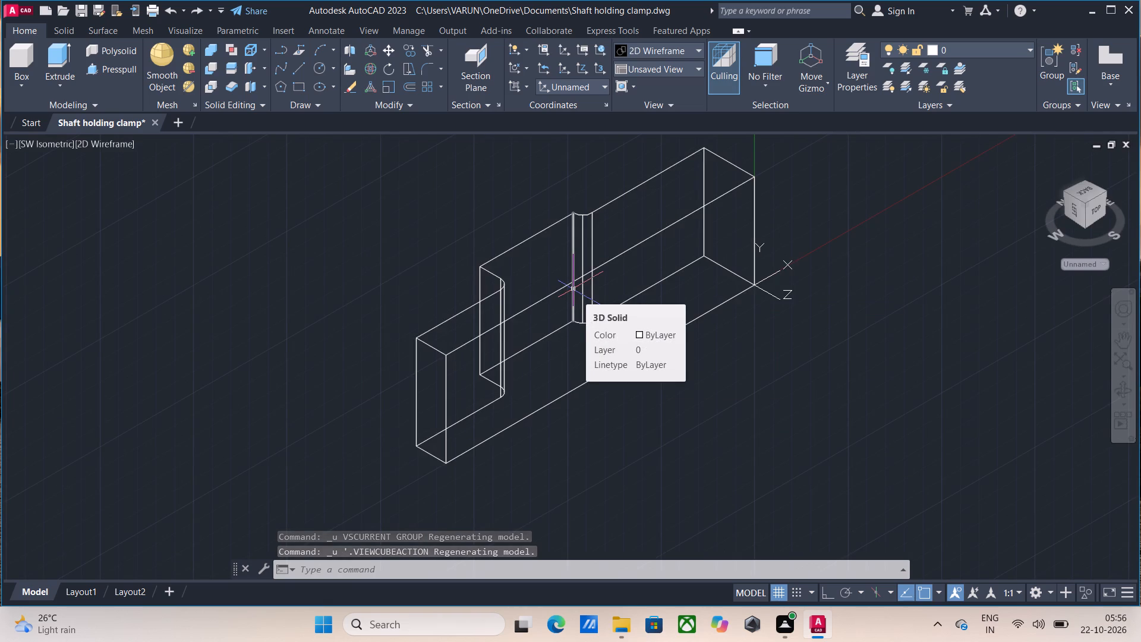
key(ctrl+z)
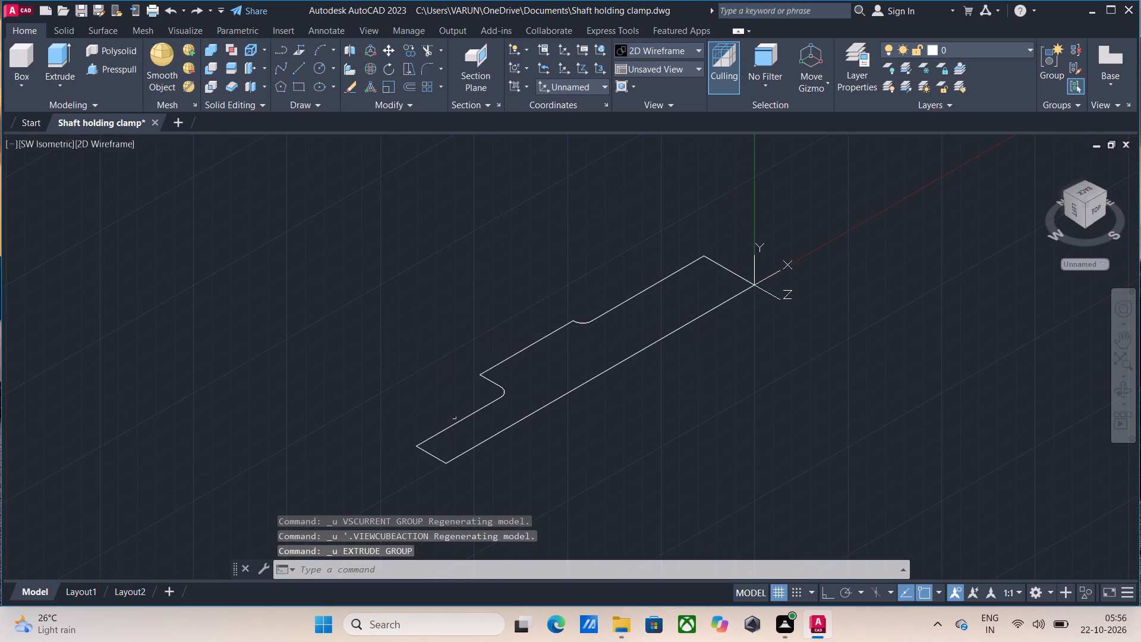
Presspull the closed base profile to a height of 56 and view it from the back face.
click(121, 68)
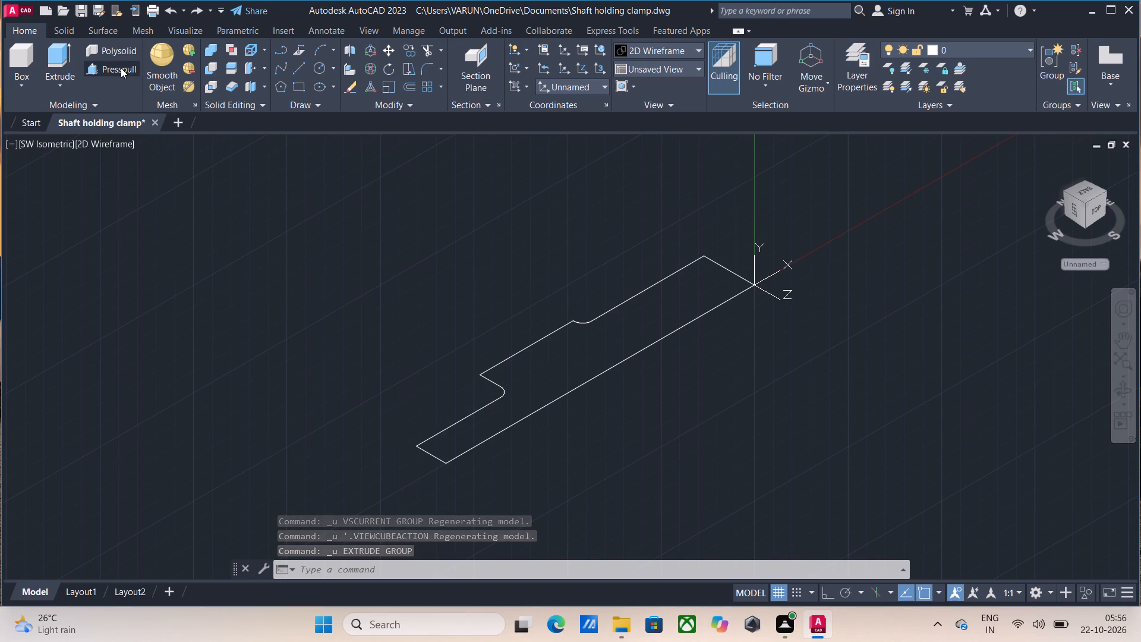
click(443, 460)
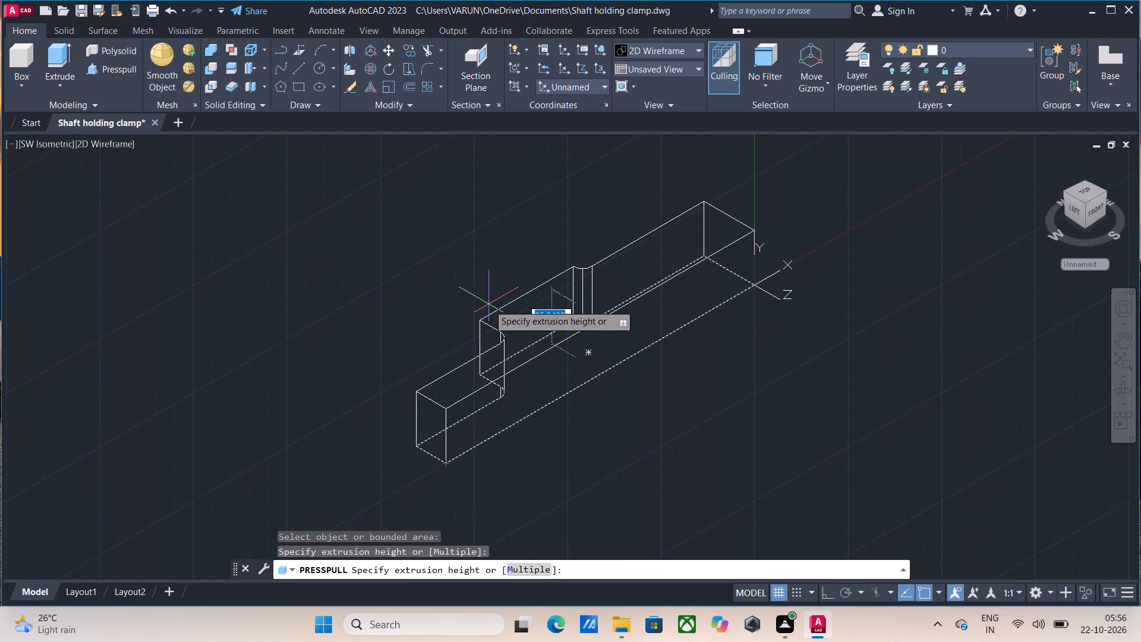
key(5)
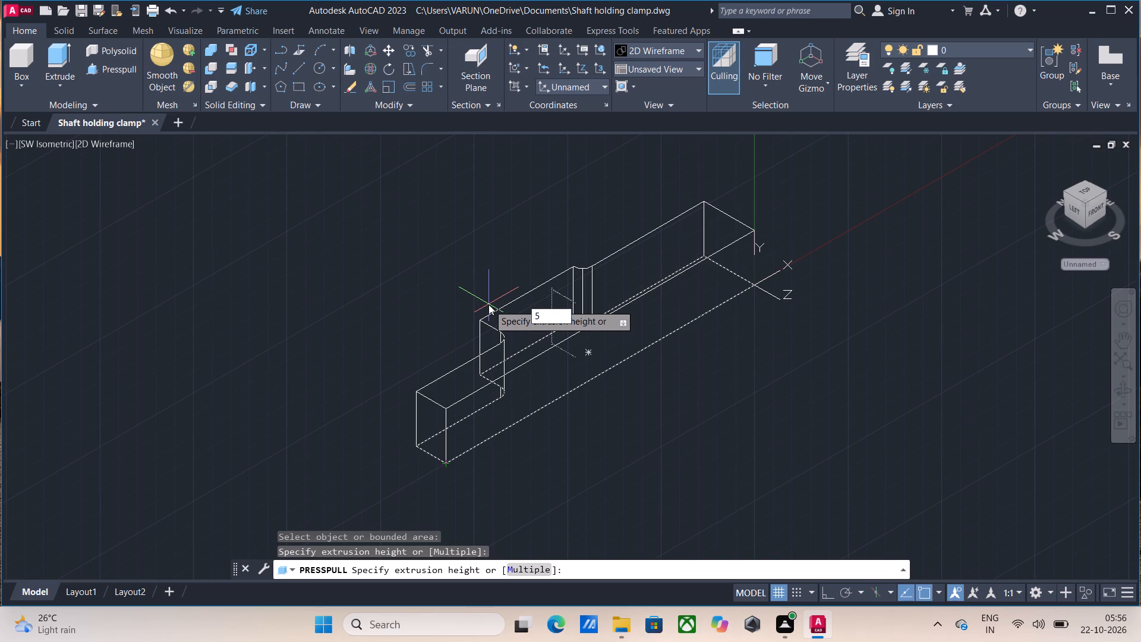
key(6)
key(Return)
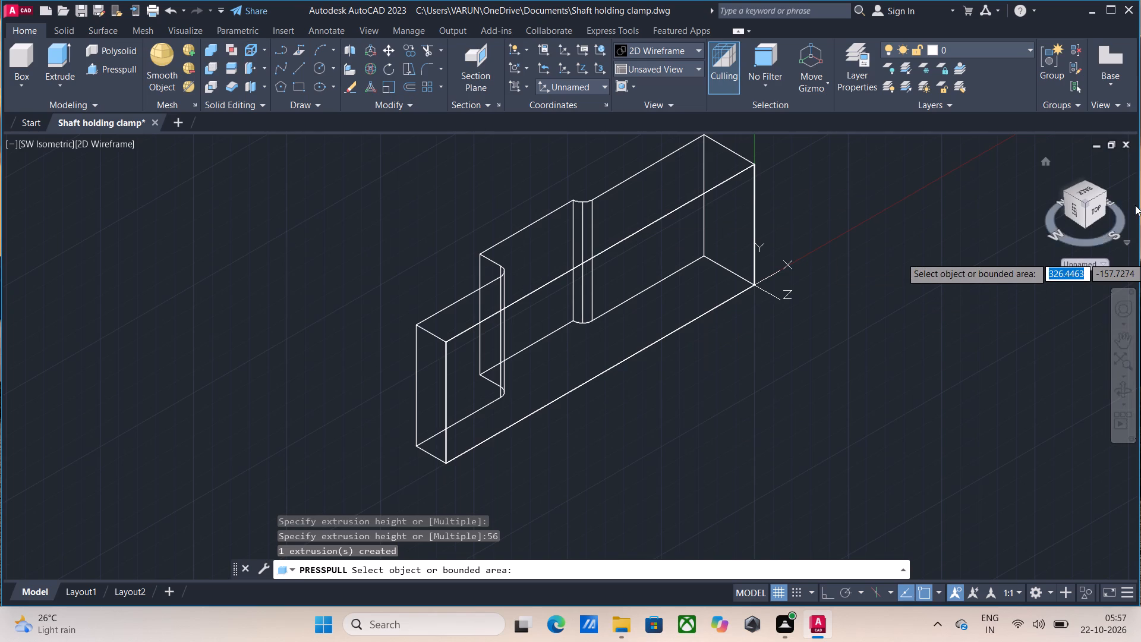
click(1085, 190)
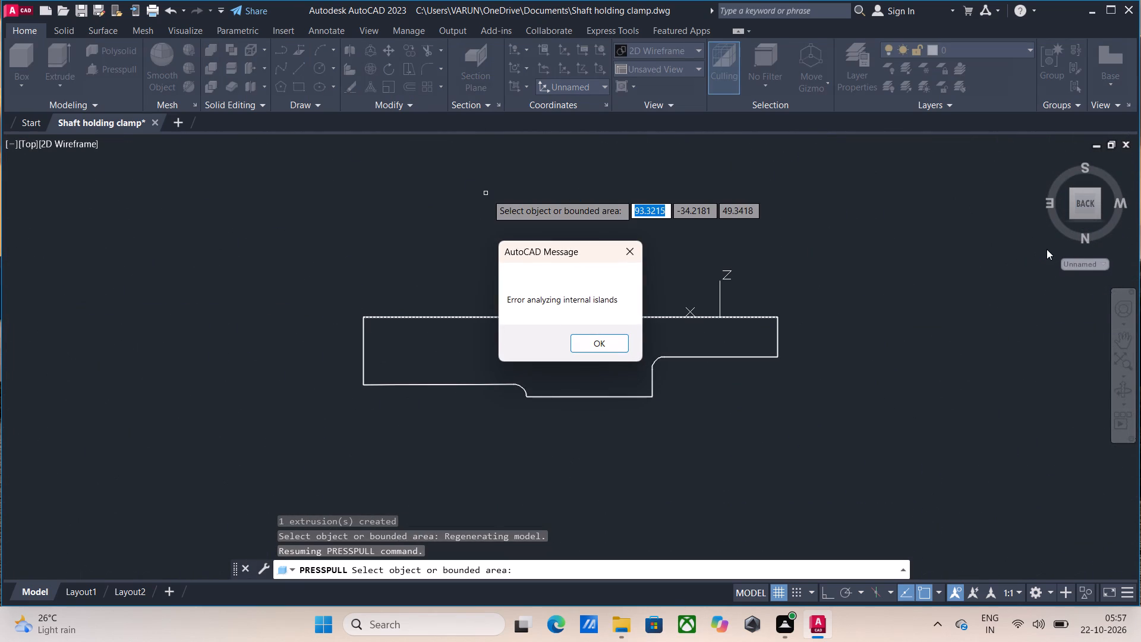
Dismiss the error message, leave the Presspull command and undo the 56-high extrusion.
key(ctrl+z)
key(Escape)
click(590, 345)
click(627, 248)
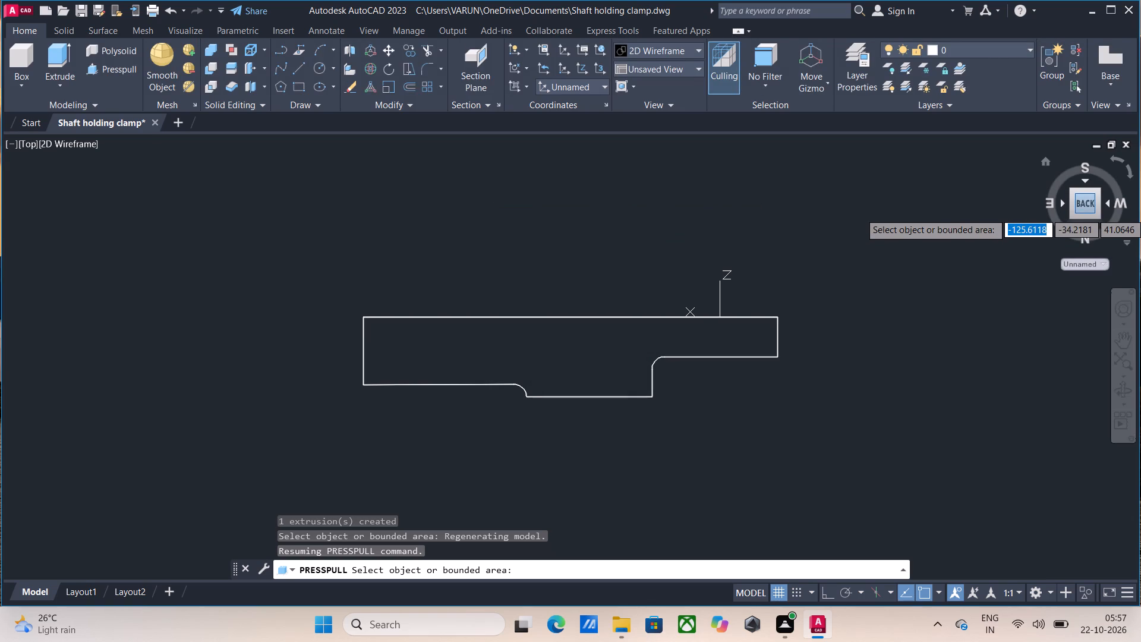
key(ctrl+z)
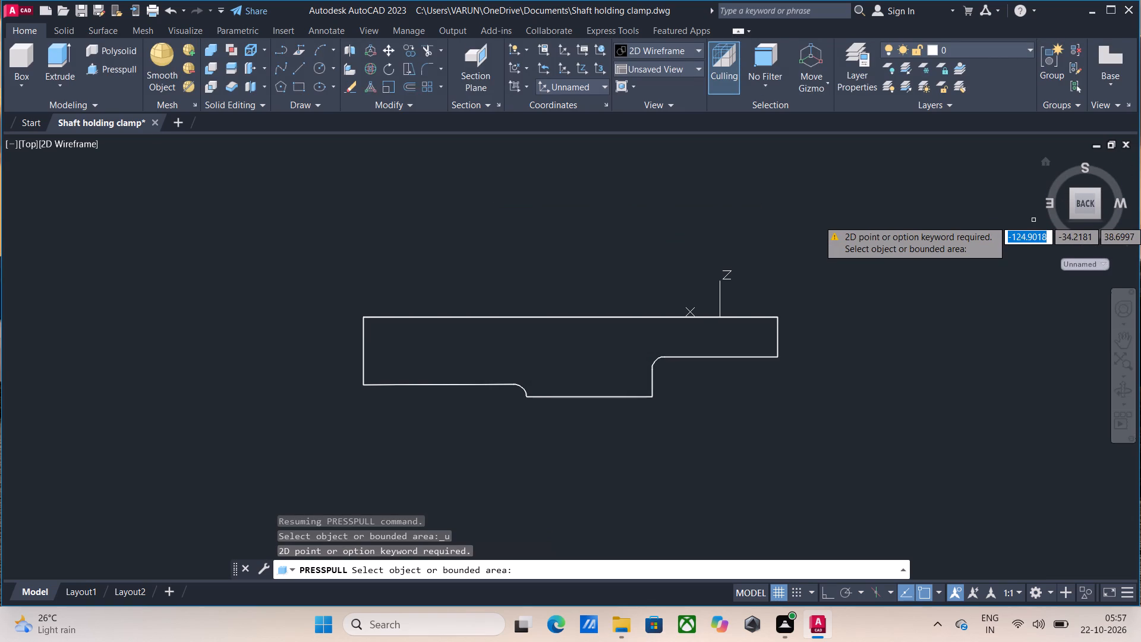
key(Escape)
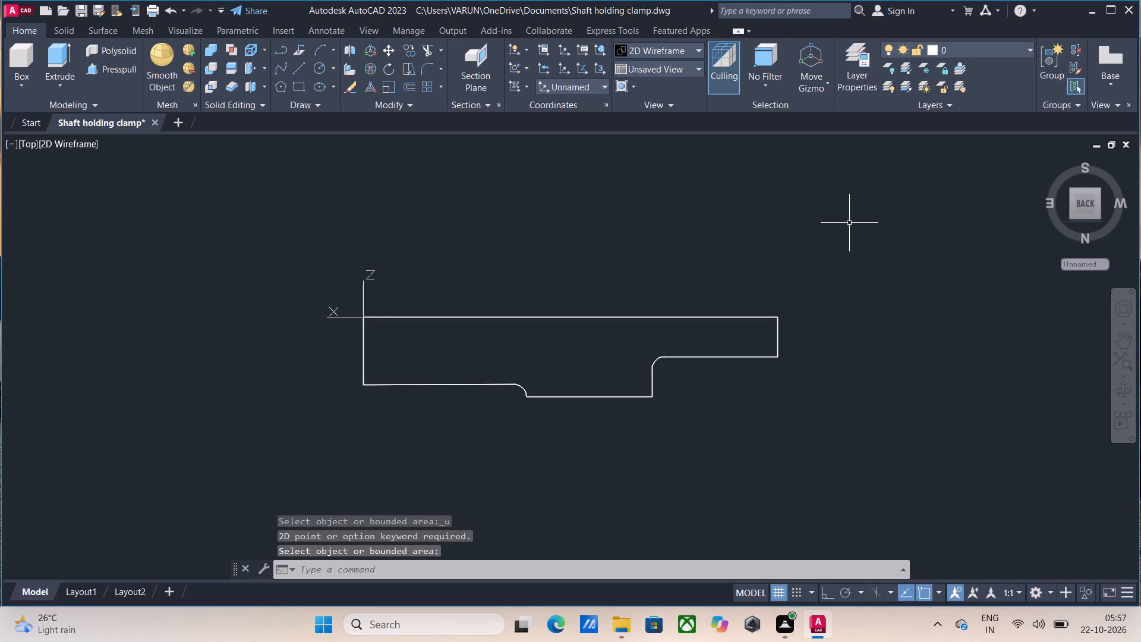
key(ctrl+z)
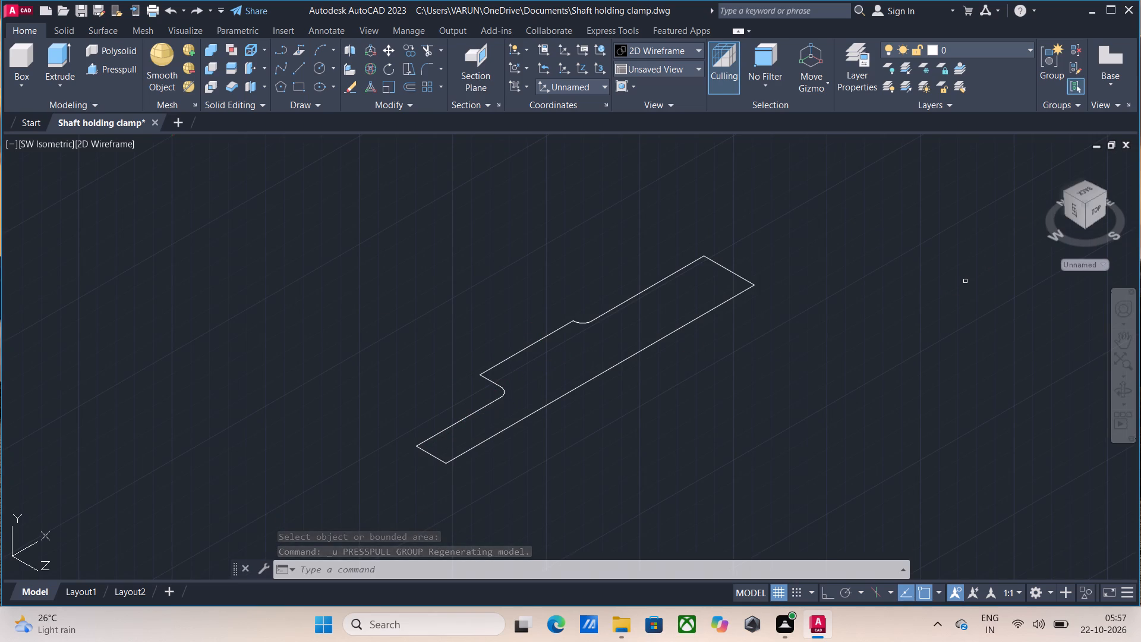
Undo the base profile's join, top closing line and trim, back to the state with two concentric circles.
key(ctrl+z)
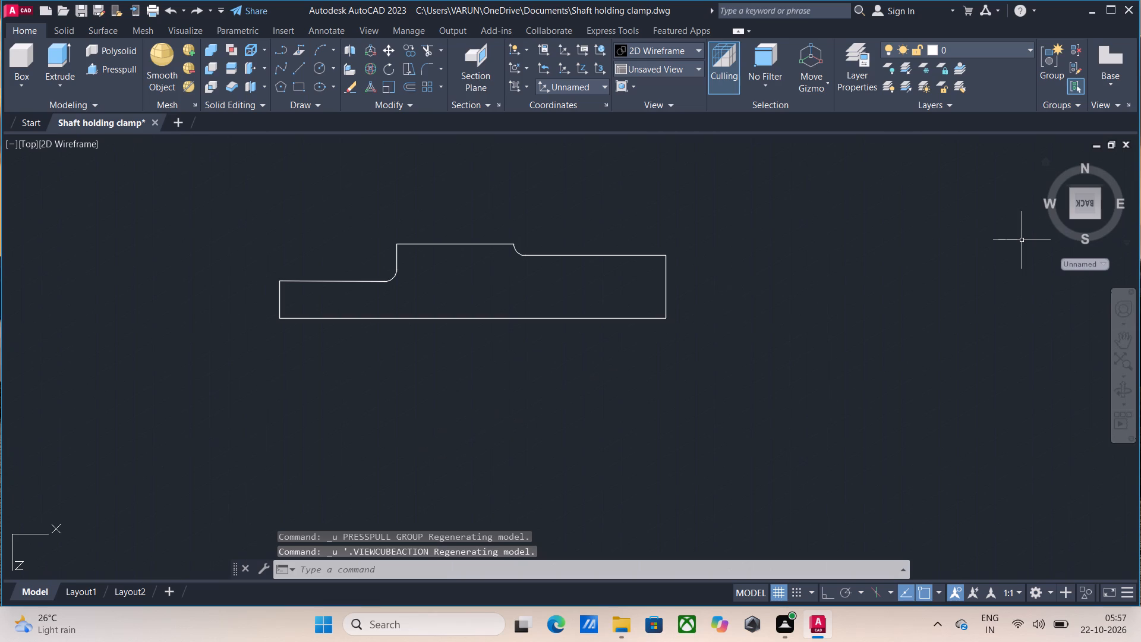
key(ctrl+z)
key(ctrl+z)
key(ctrl+z)
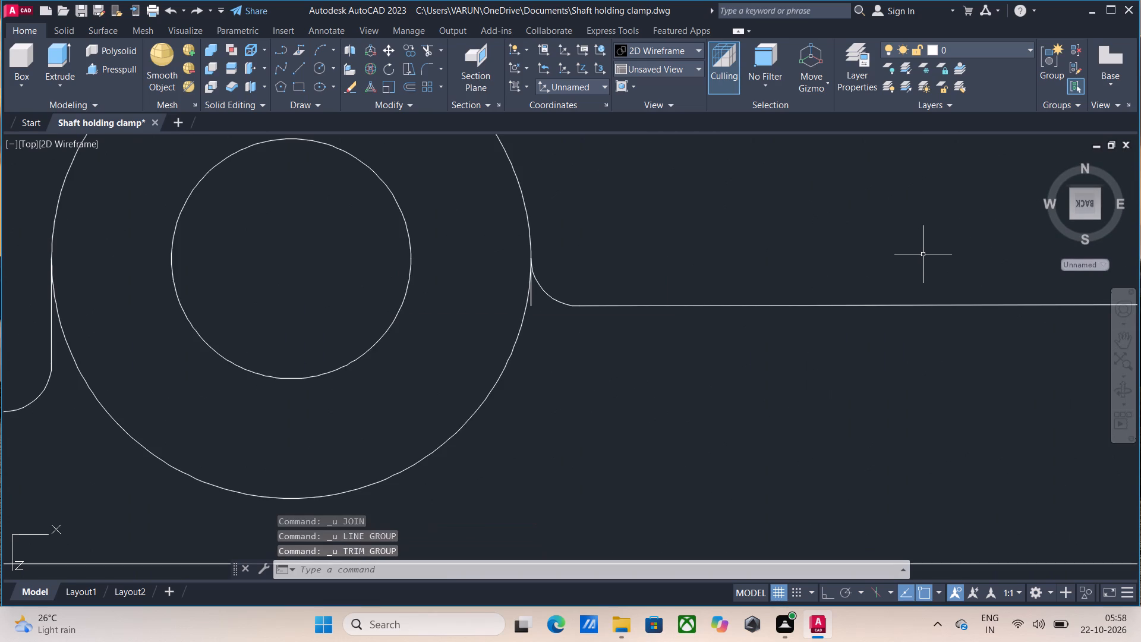
Delete the two concentric circles and the short vertical line beside the fillet at the raised step's right end.
scroll(924, 251, down, 2)
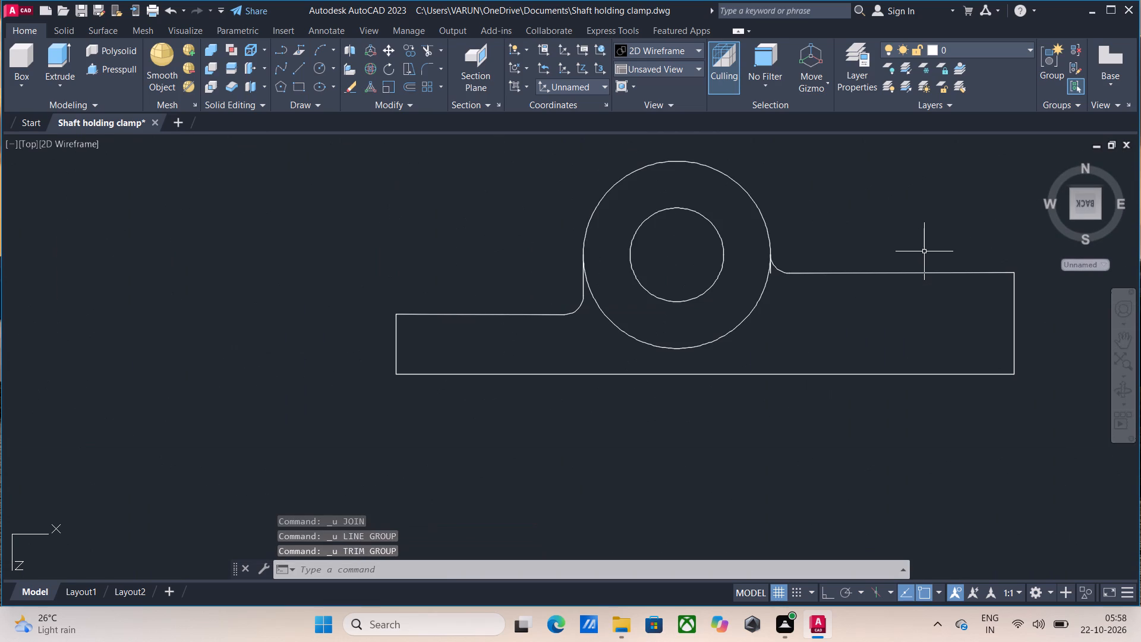
click(610, 317)
click(645, 288)
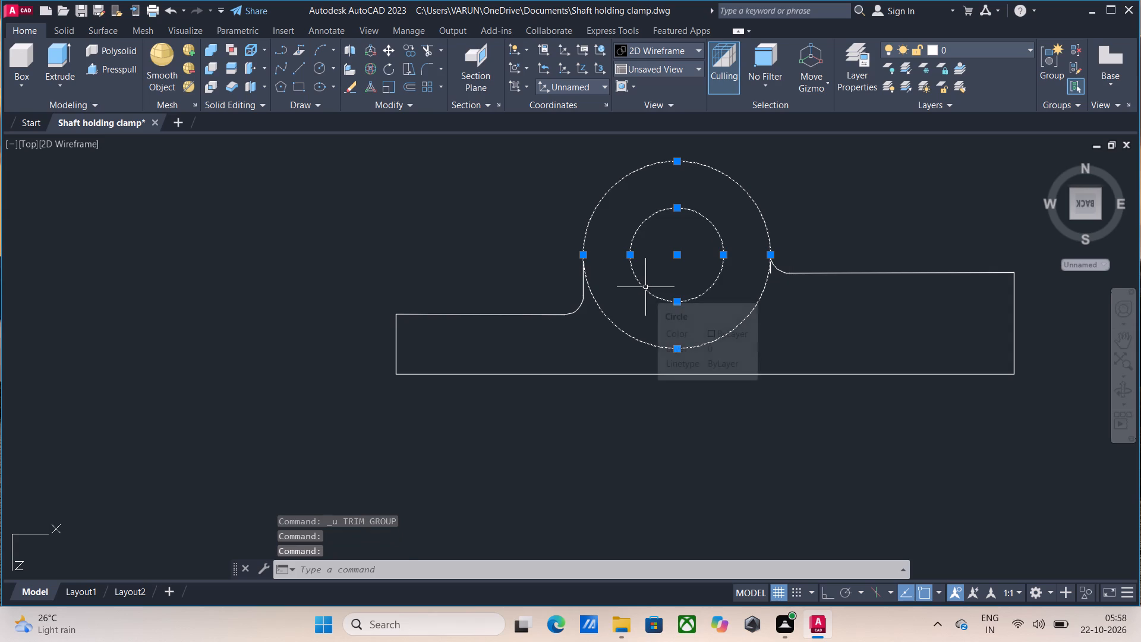
key(Delete)
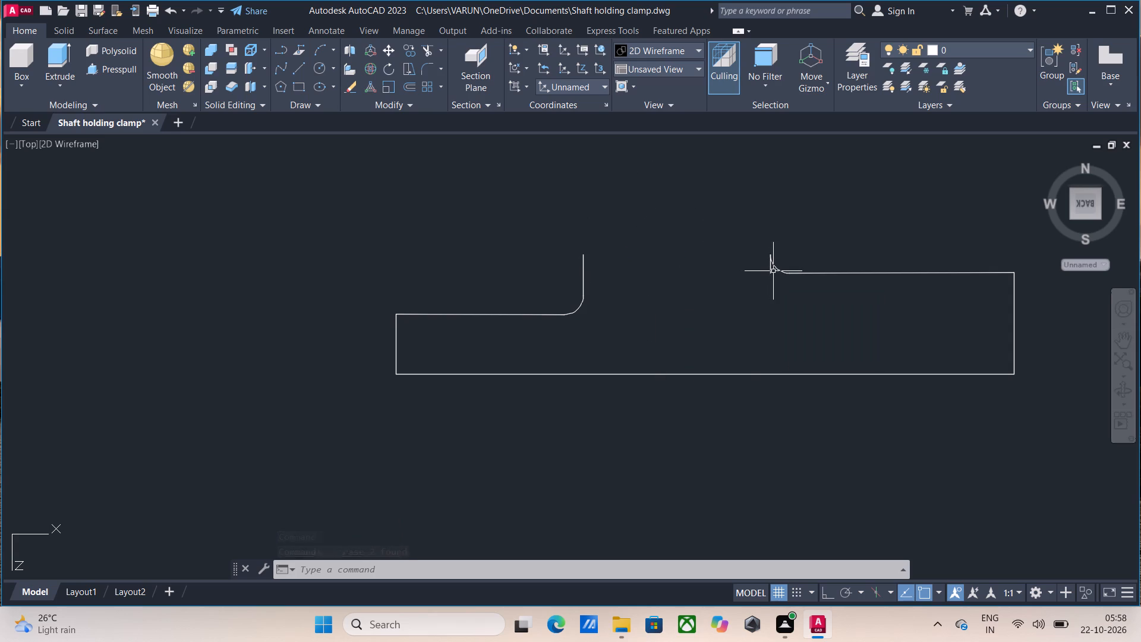
click(771, 271)
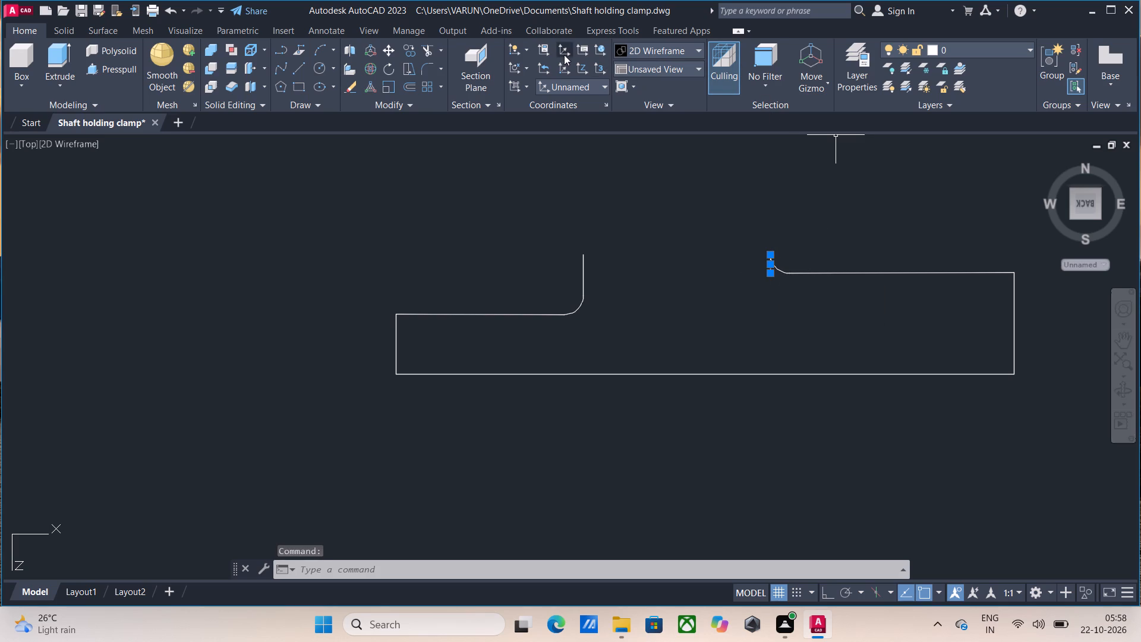
key(Delete)
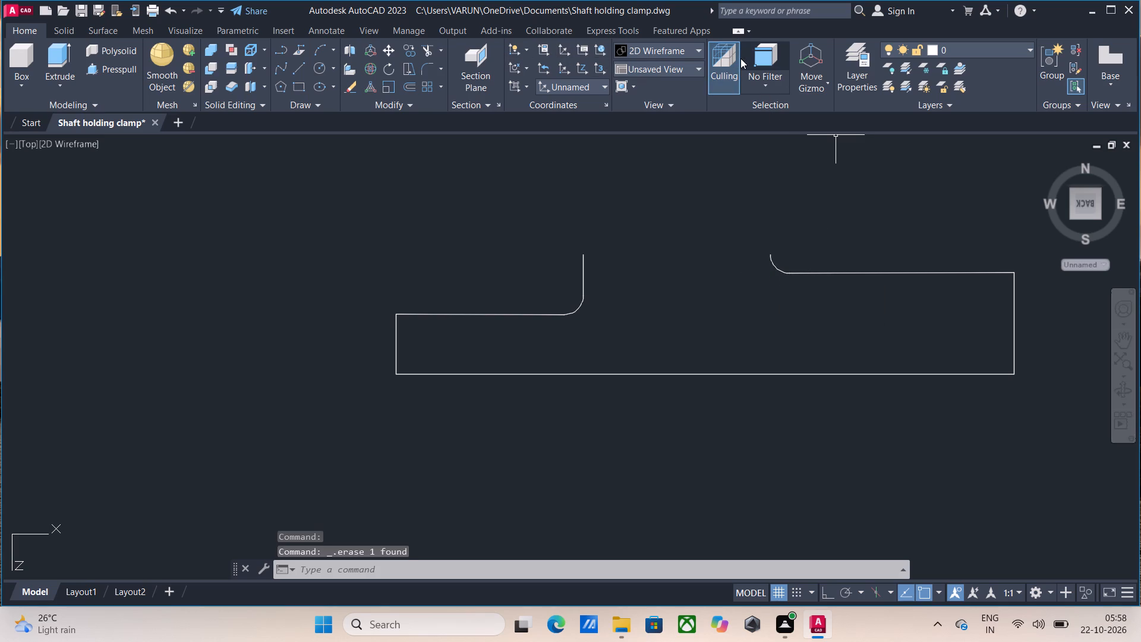
Draw a 50-long horizontal line closing the profile's top, from the left vertical edge's upper end to the right fillet's end.
click(294, 68)
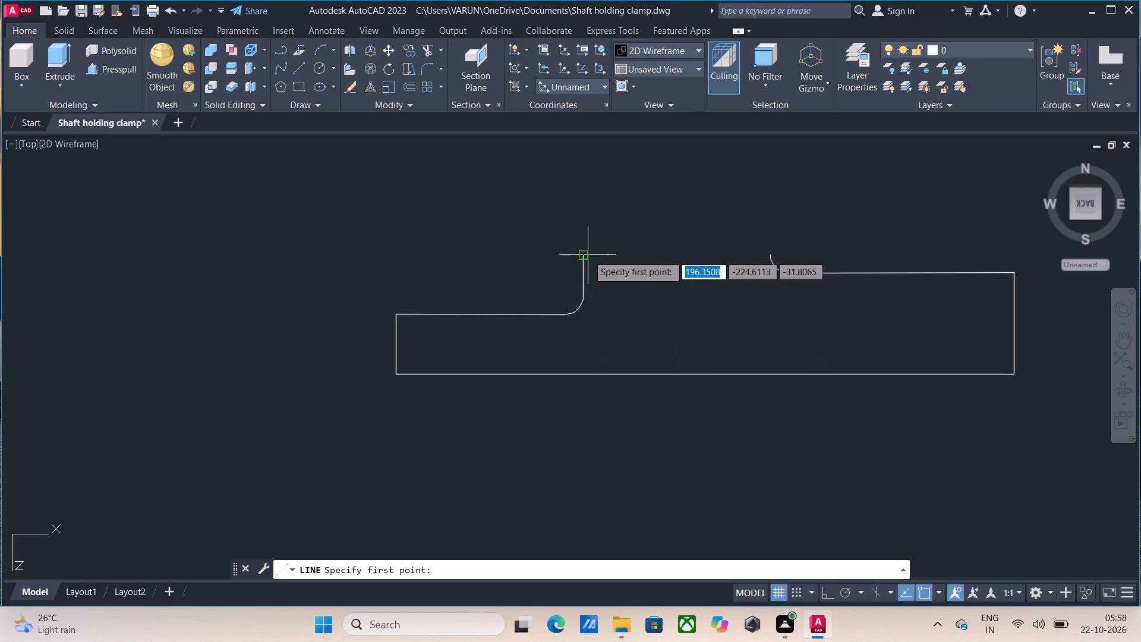
click(587, 258)
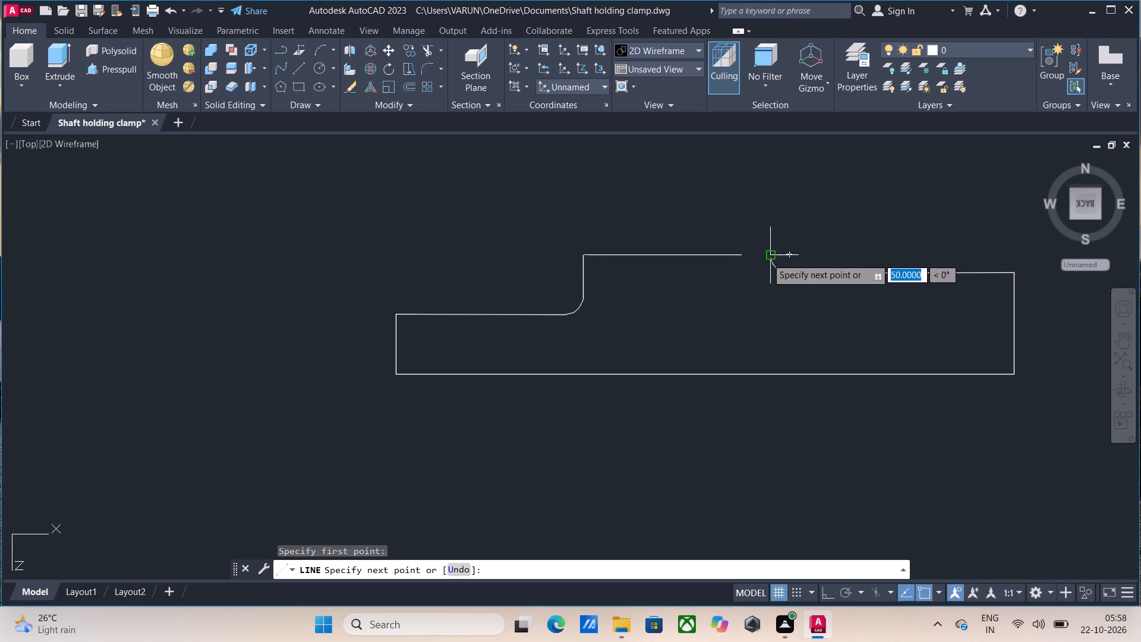
click(772, 253)
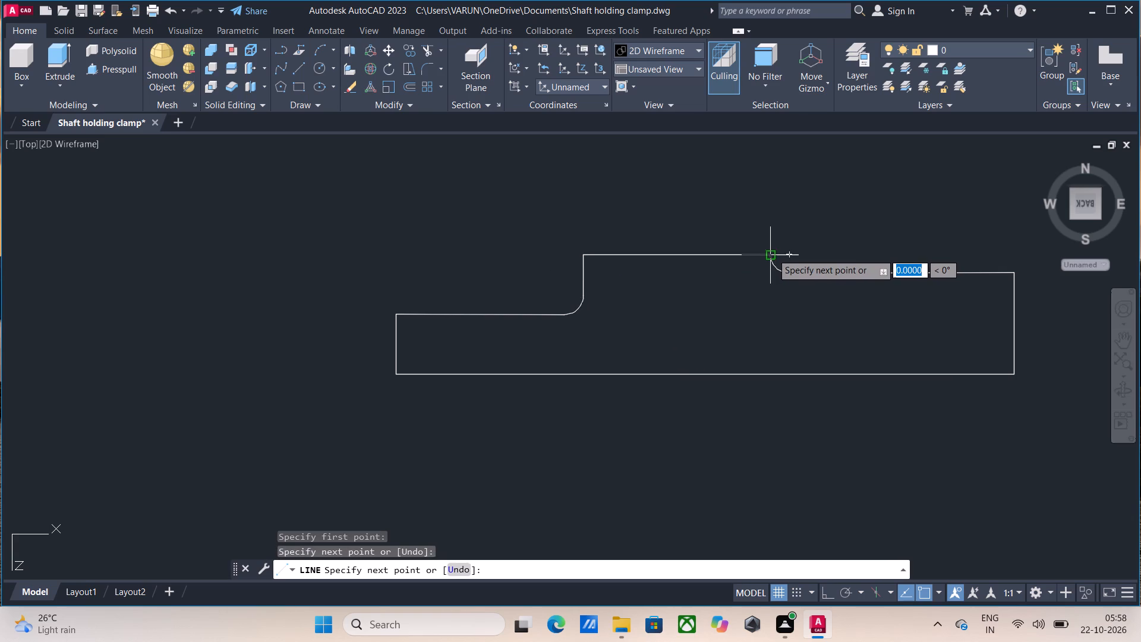
key(Escape)
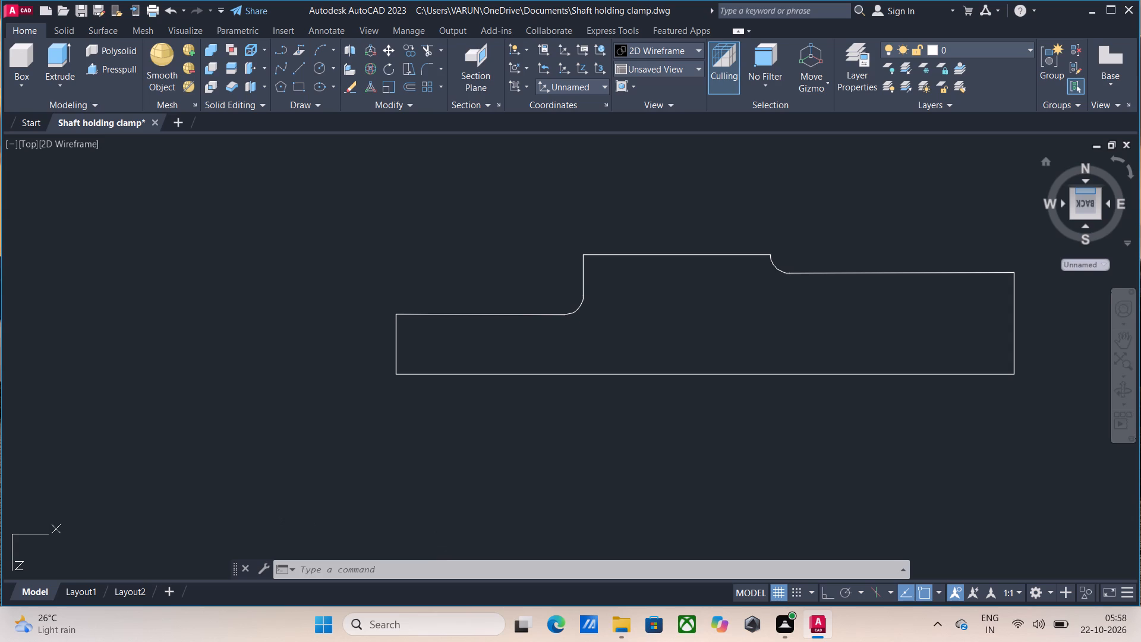
Examine the closed base profile from the back, top, side and front orientations.
click(1086, 192)
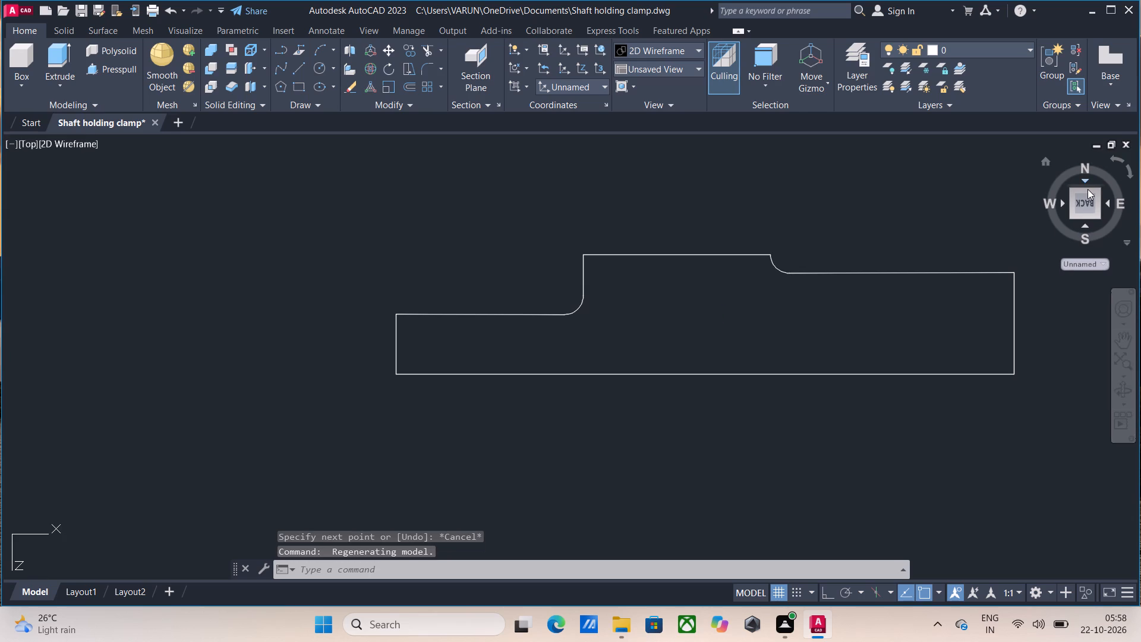
click(1088, 189)
click(1088, 189)
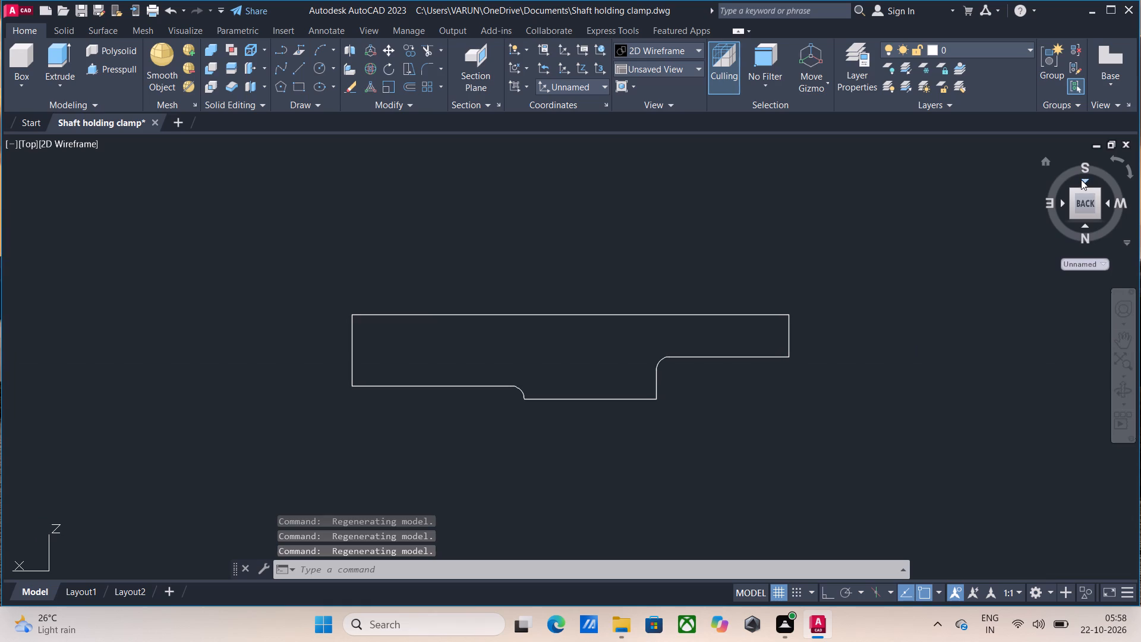
click(1082, 179)
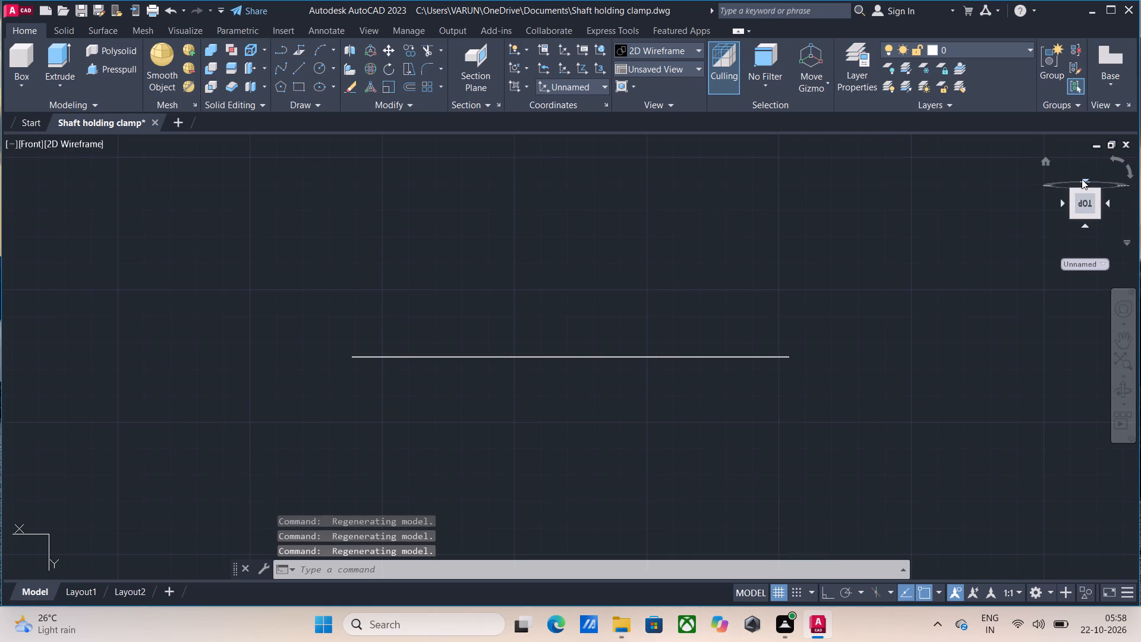
click(1064, 204)
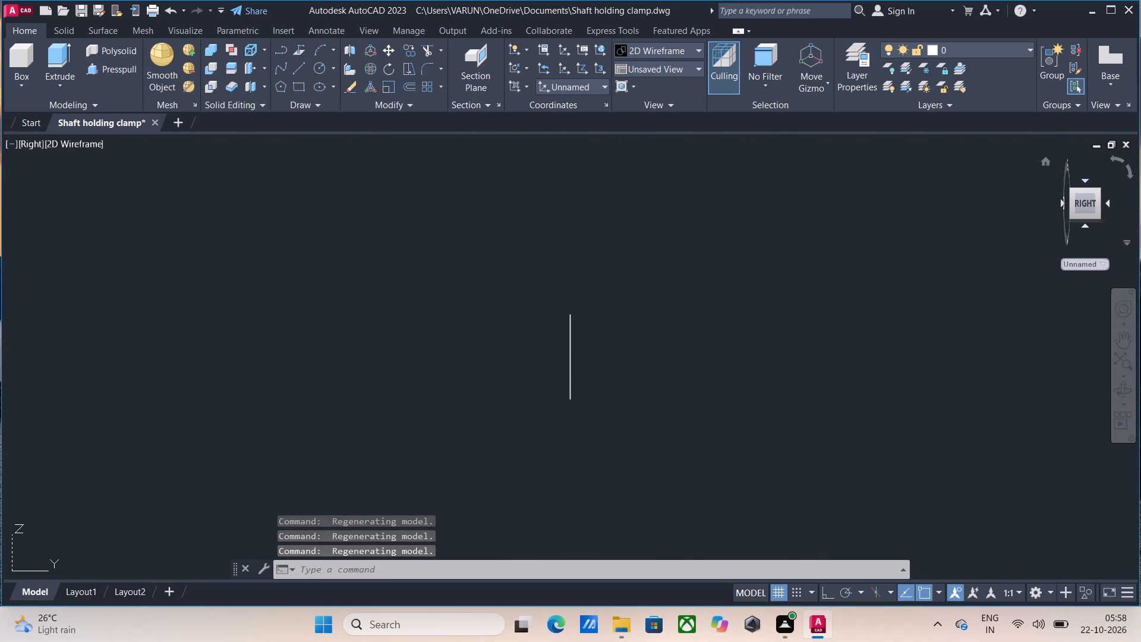
click(1088, 180)
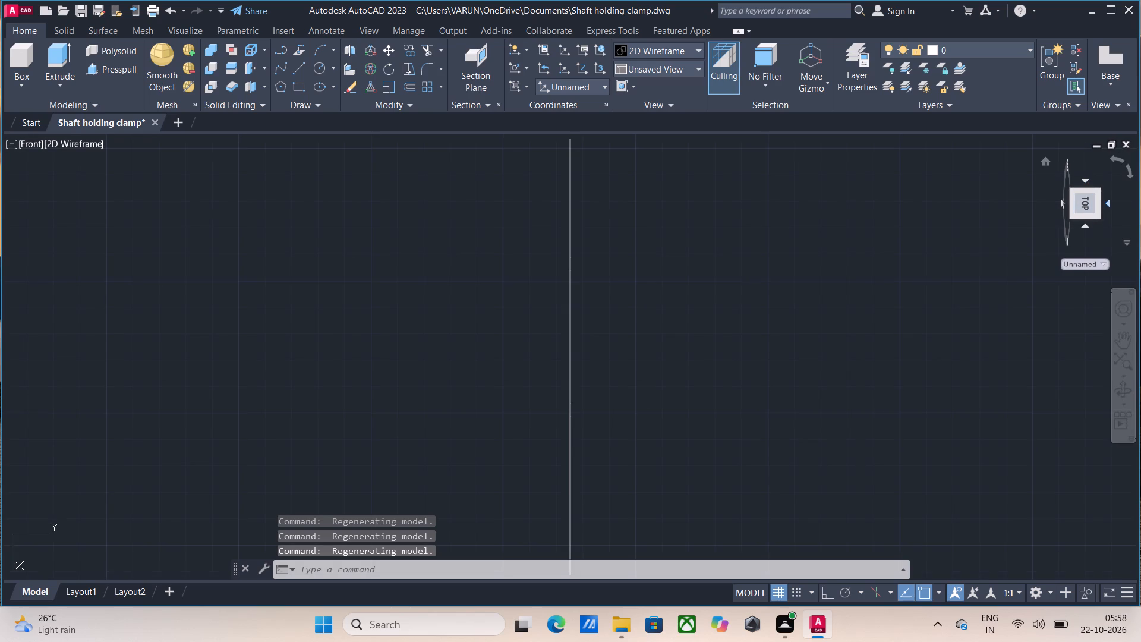
click(1086, 226)
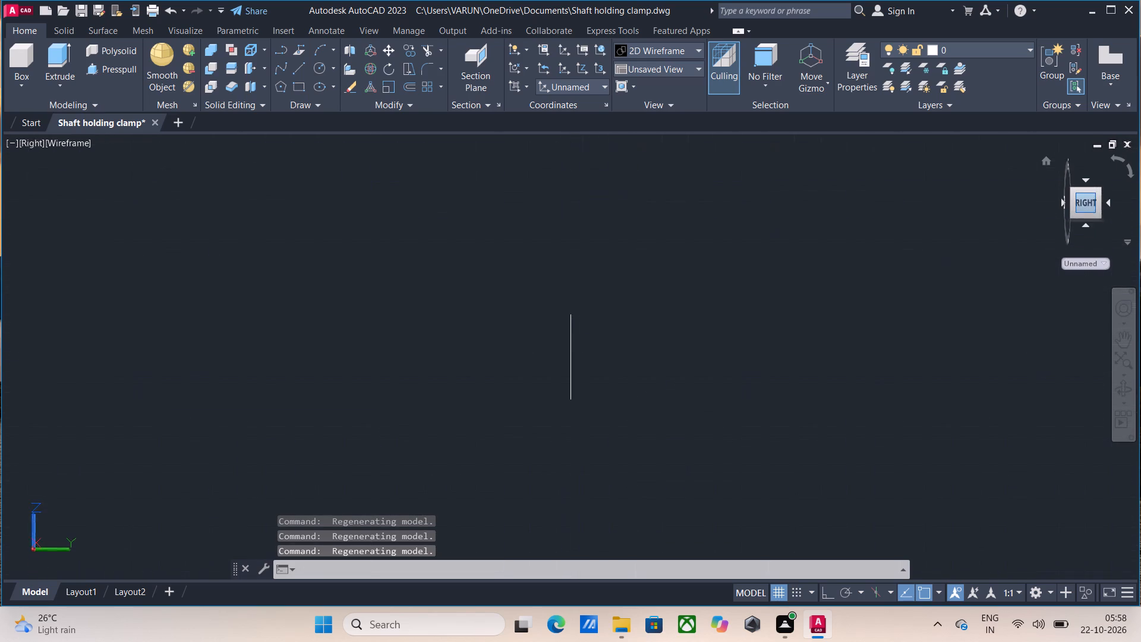
click(1111, 203)
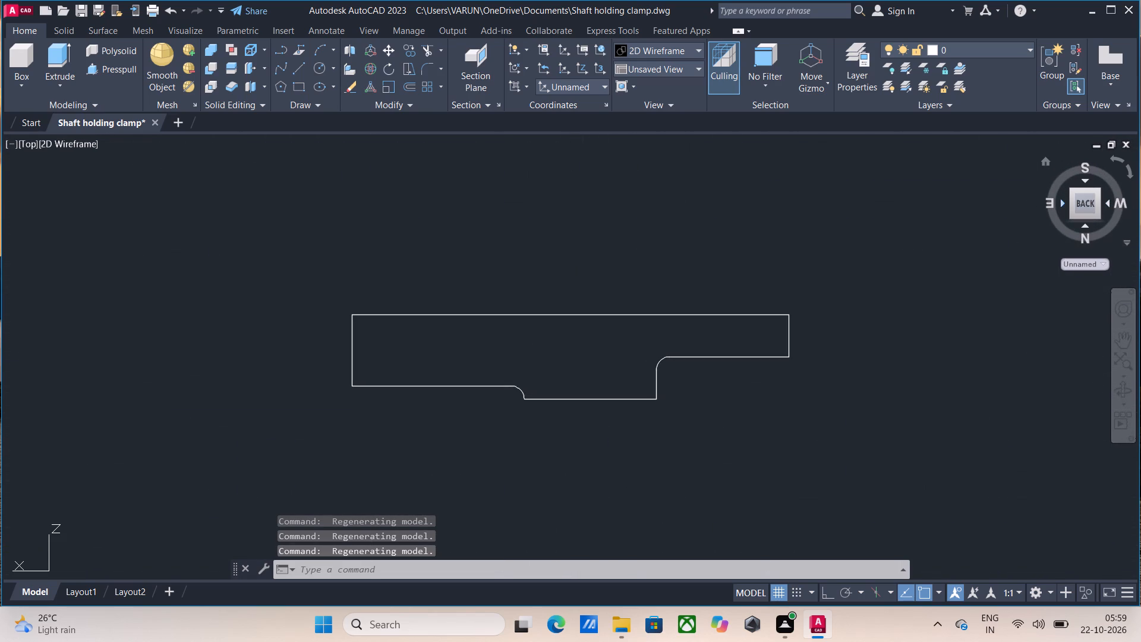
click(1062, 198)
click(1082, 180)
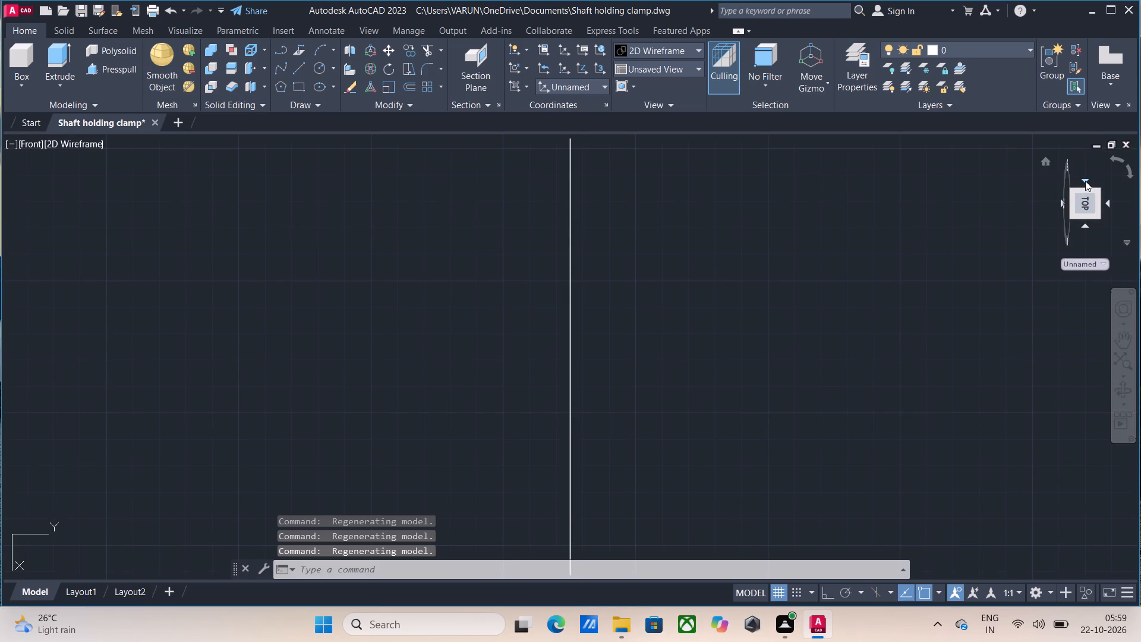
click(1085, 181)
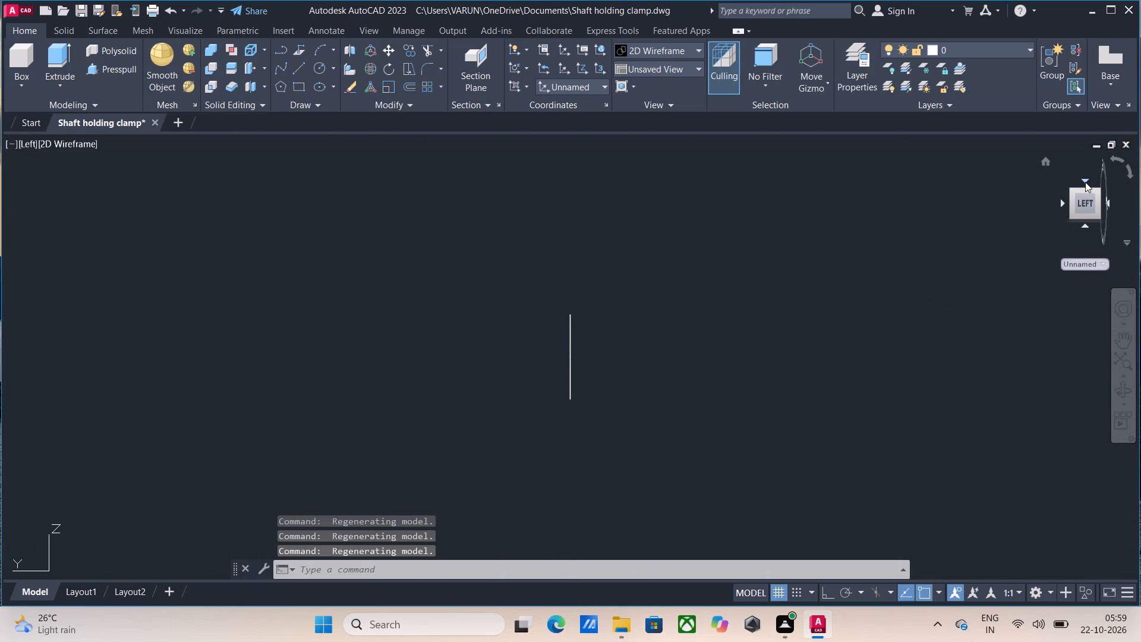
click(1085, 182)
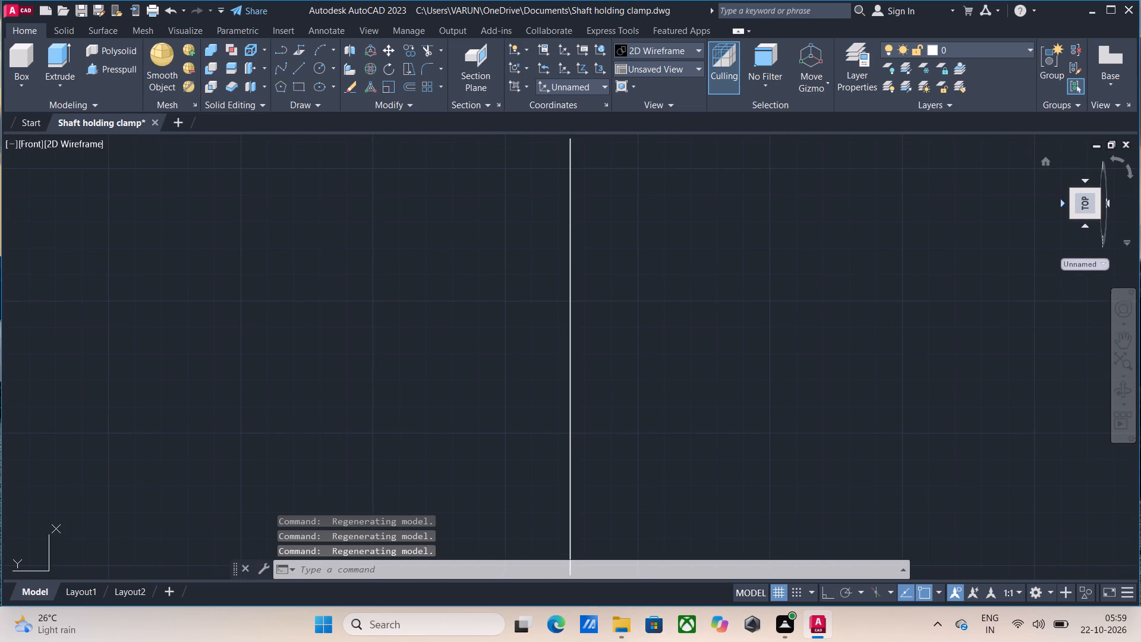
click(1062, 206)
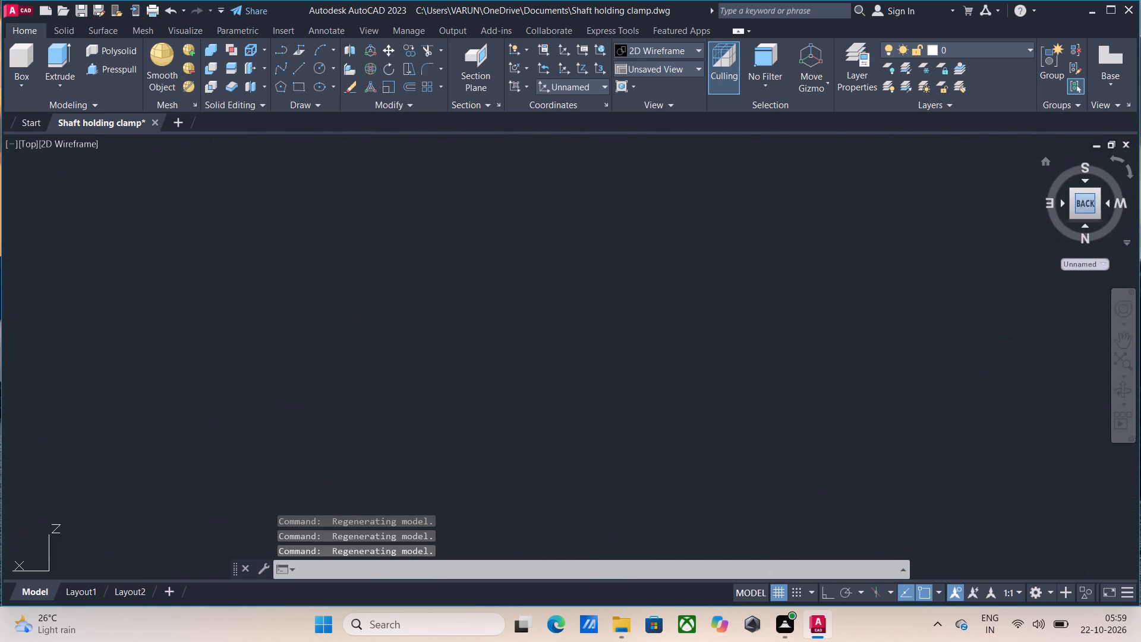
click(1088, 177)
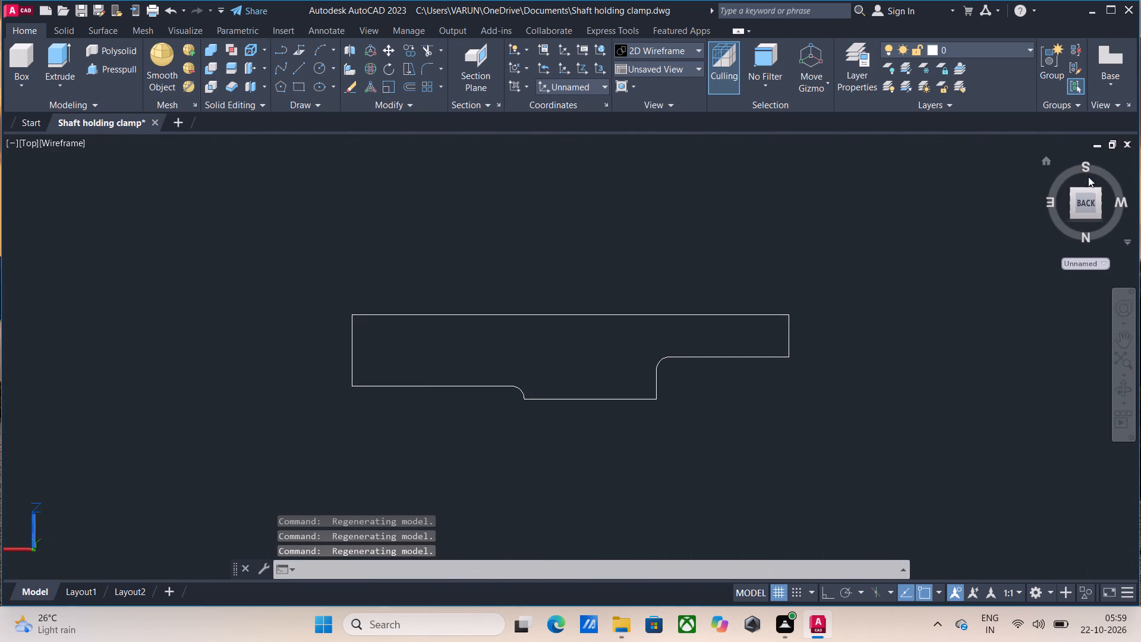
click(1088, 177)
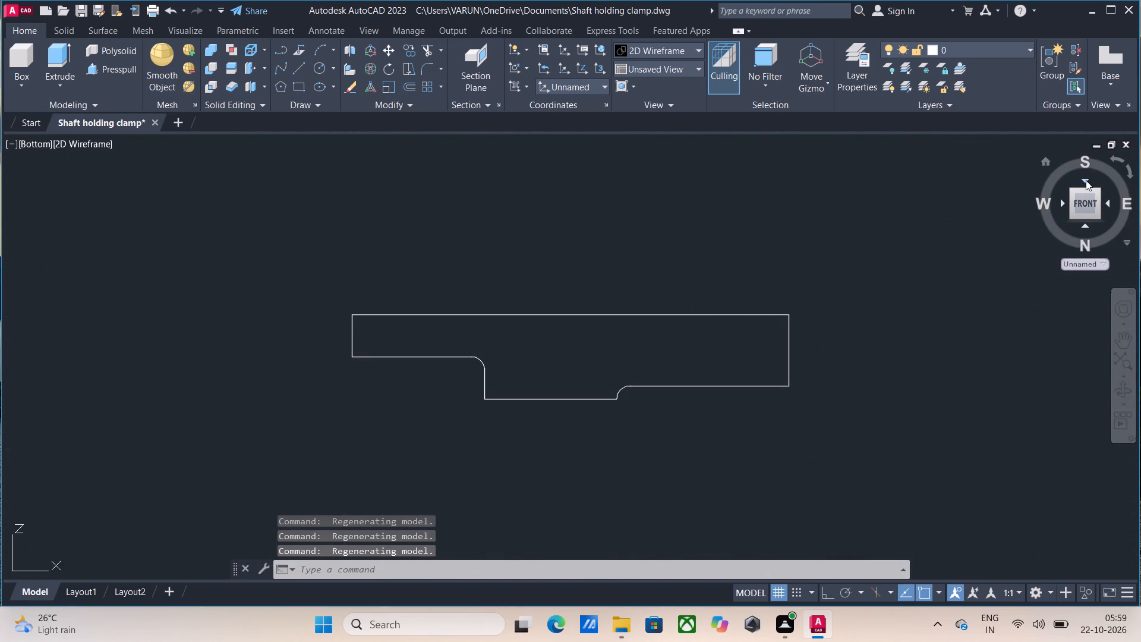
click(1086, 180)
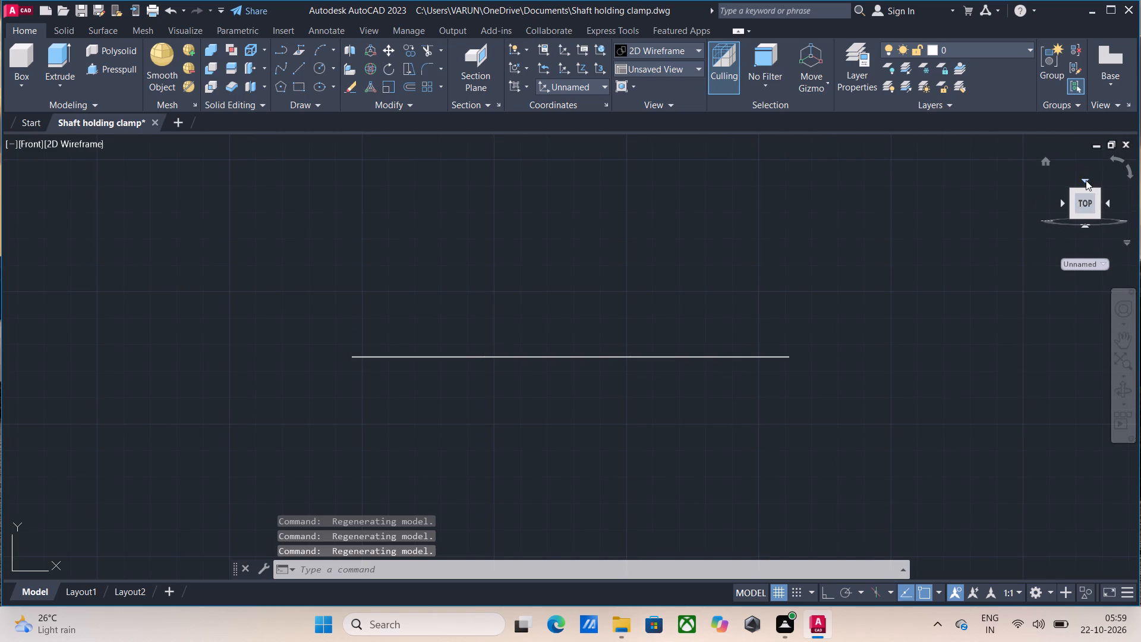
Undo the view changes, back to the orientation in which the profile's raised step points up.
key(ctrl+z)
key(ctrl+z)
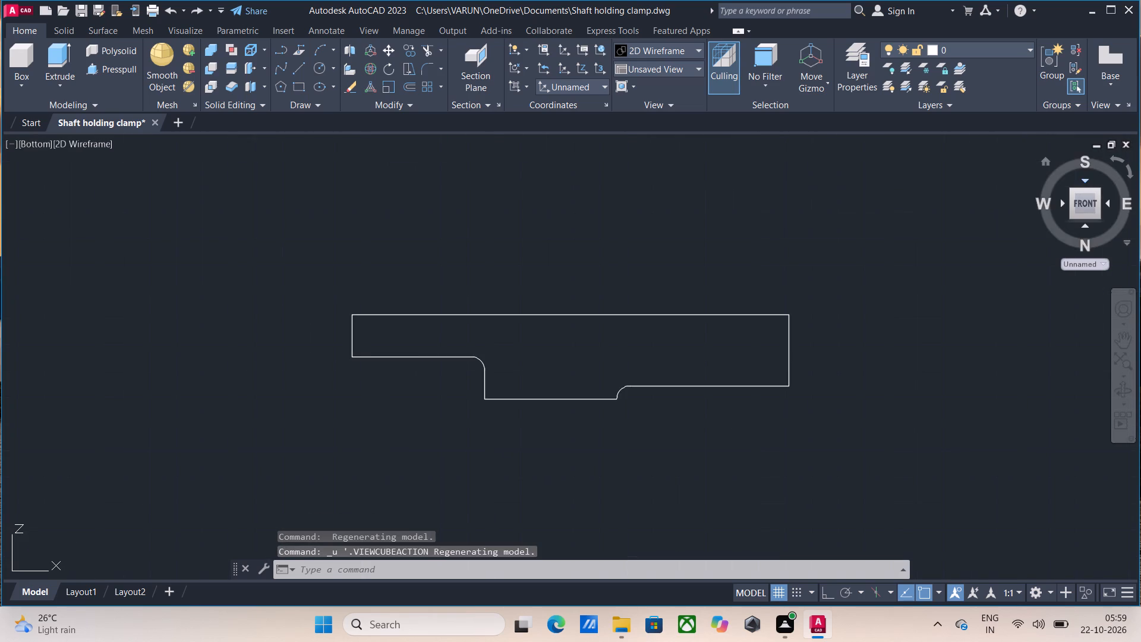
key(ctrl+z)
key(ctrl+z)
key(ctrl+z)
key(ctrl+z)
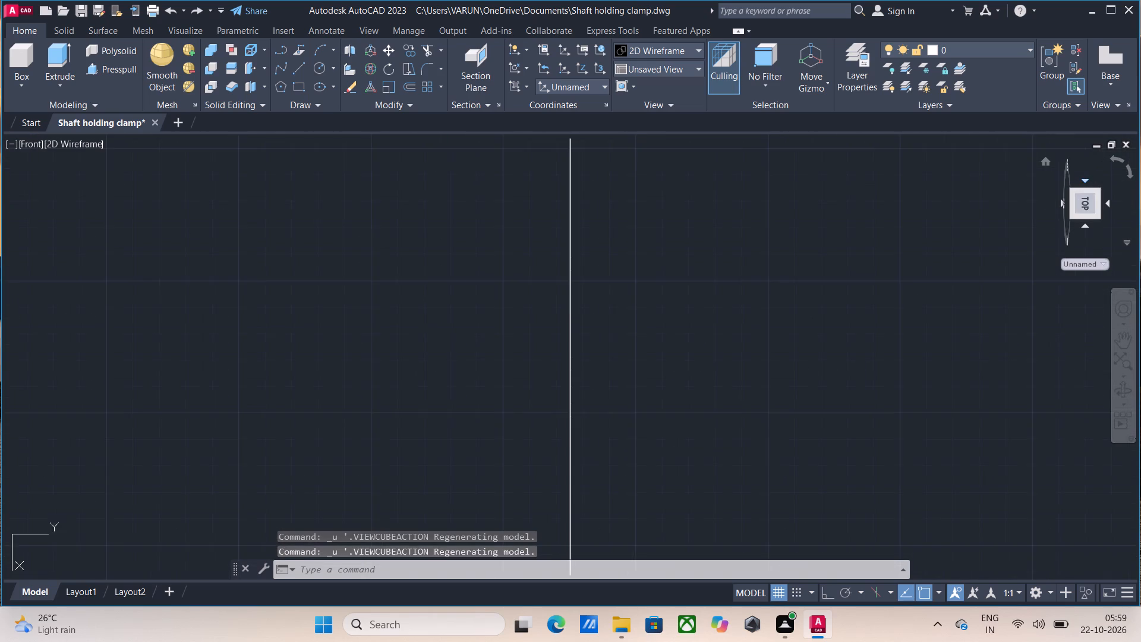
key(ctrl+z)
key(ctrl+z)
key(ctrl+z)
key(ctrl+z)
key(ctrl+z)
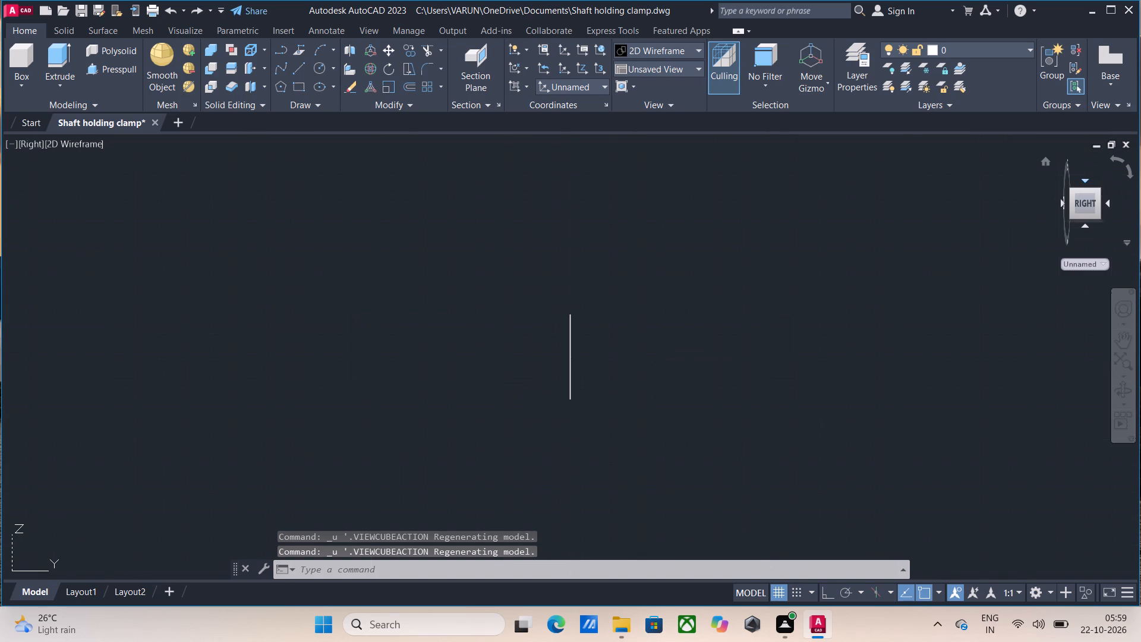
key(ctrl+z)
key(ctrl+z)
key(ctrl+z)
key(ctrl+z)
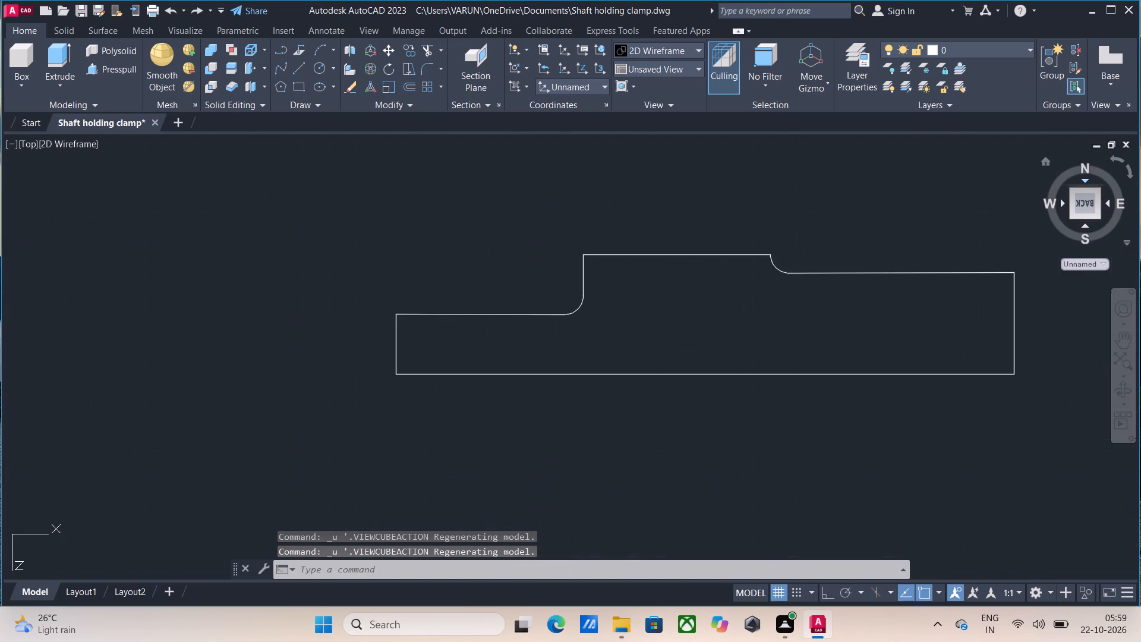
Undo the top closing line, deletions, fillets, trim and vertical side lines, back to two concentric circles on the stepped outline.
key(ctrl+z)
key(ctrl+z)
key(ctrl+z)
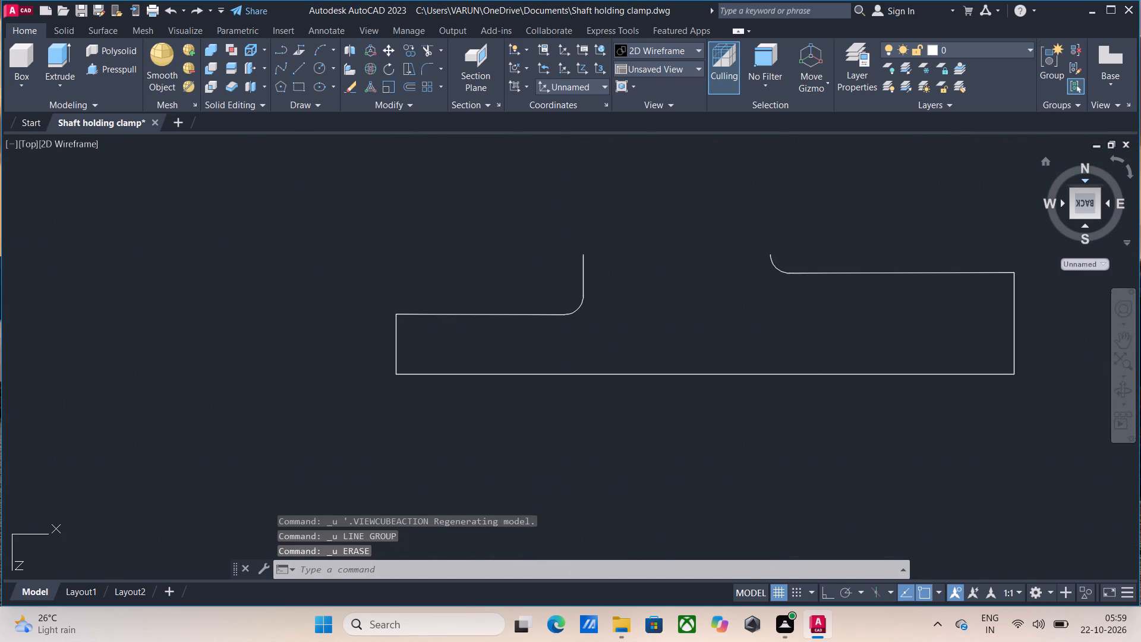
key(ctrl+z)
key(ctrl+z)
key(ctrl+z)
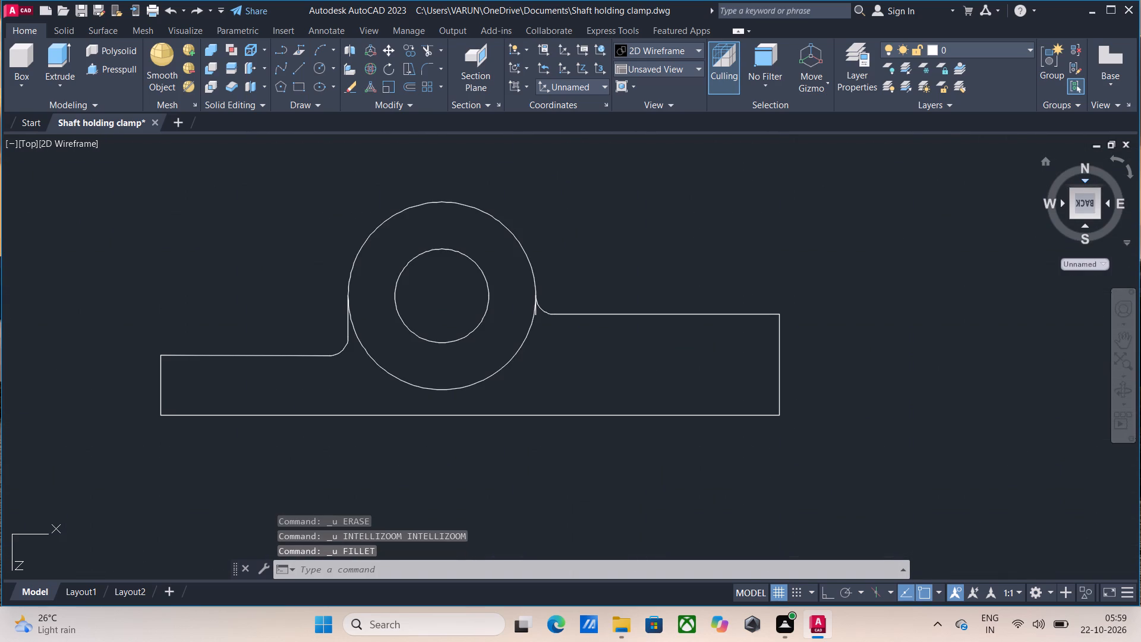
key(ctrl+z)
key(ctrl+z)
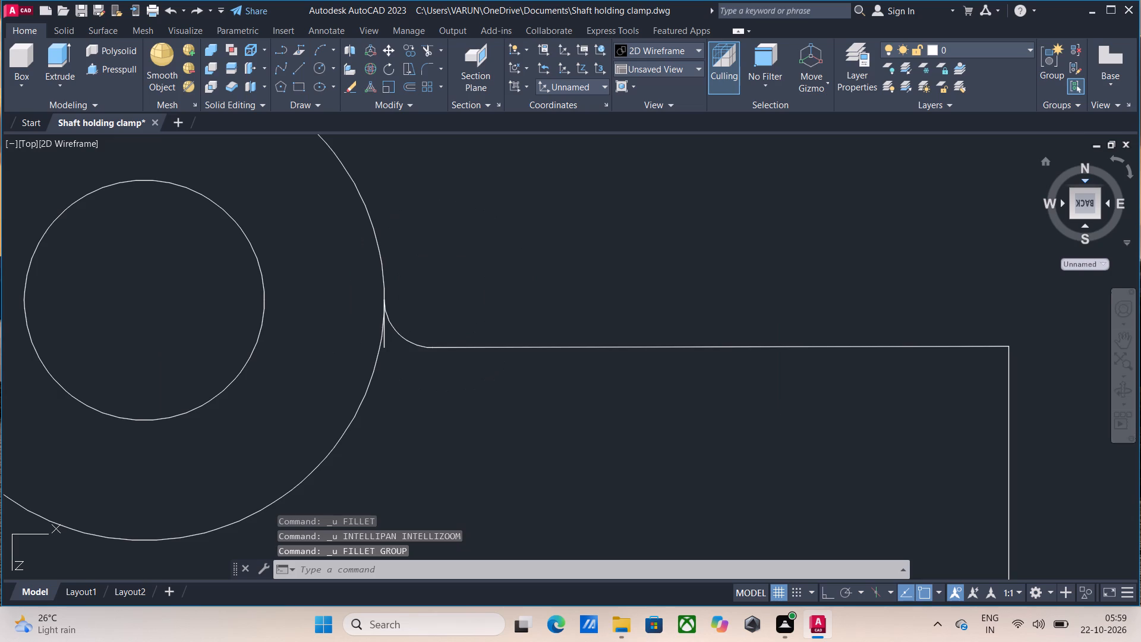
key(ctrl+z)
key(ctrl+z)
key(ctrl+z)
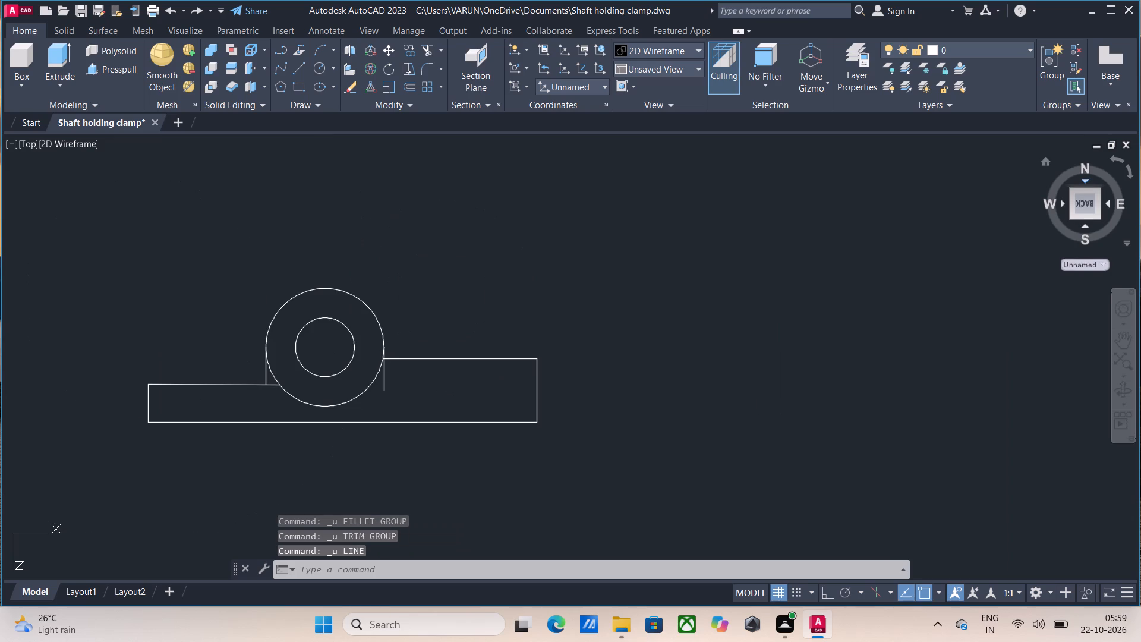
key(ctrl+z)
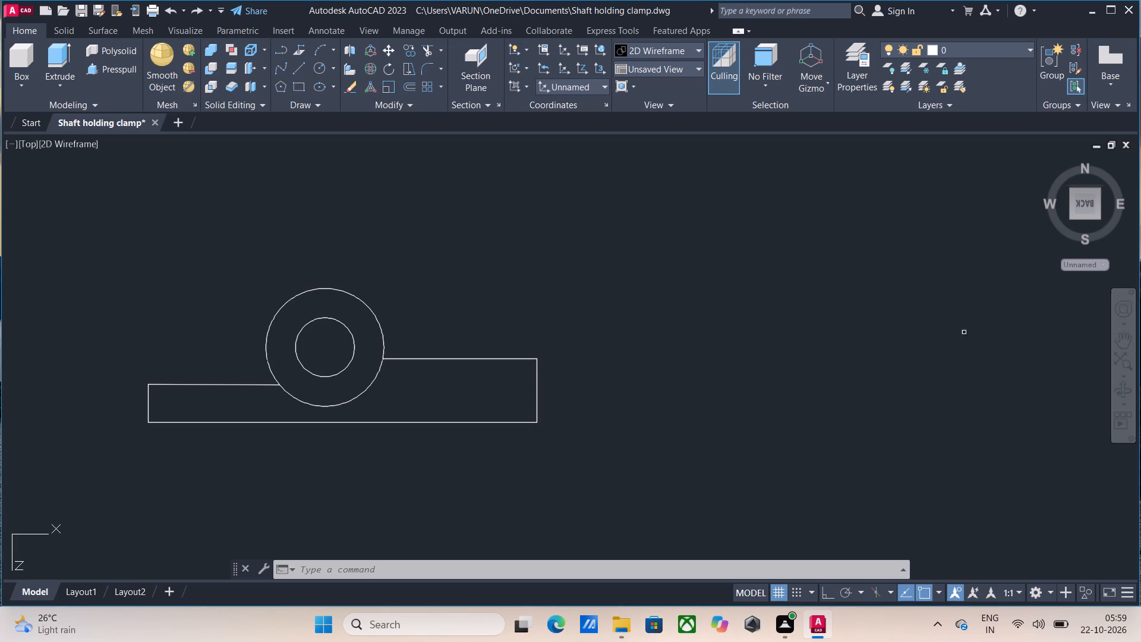
Delete all remaining base profile lines and both concentric circles, working in the Front view with X horizontal.
click(1111, 204)
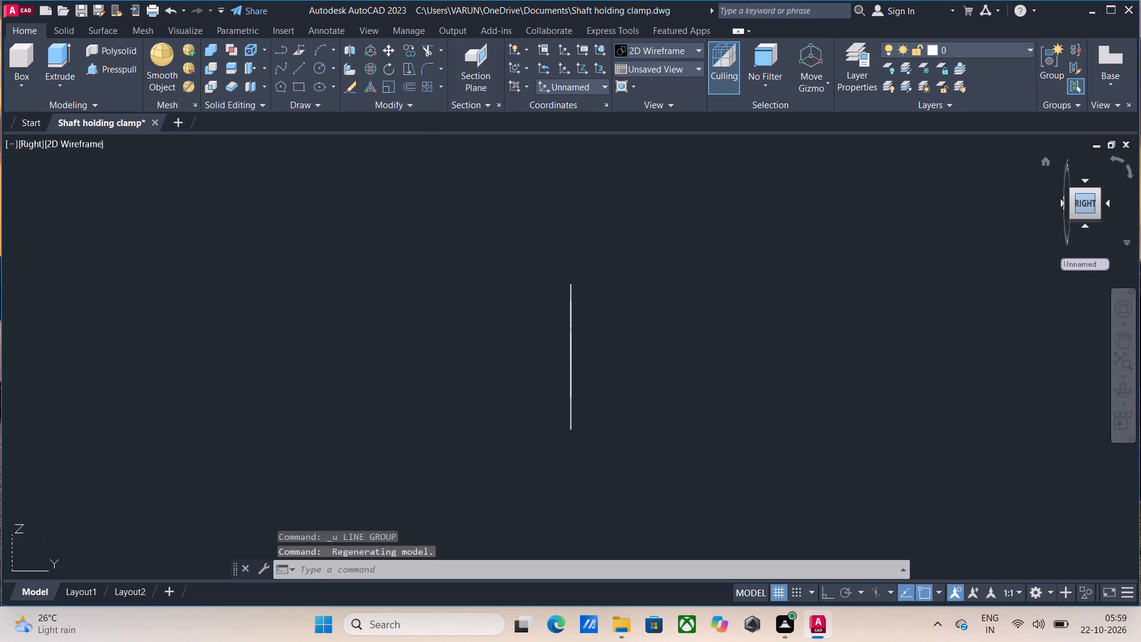
click(1083, 177)
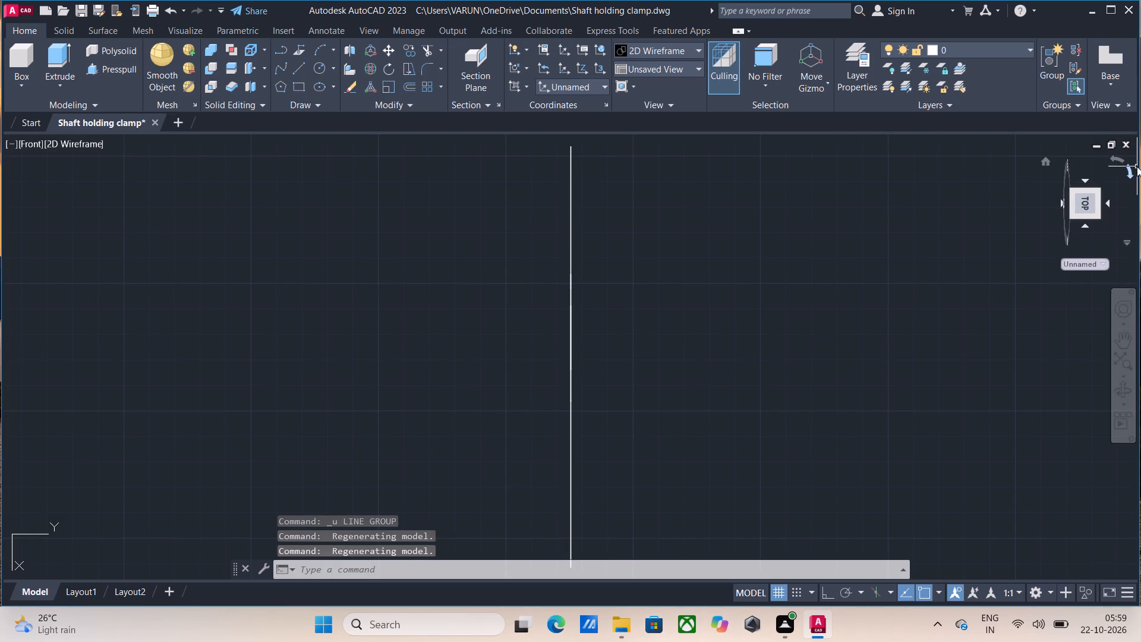
drag(1131, 172, 1133, 159)
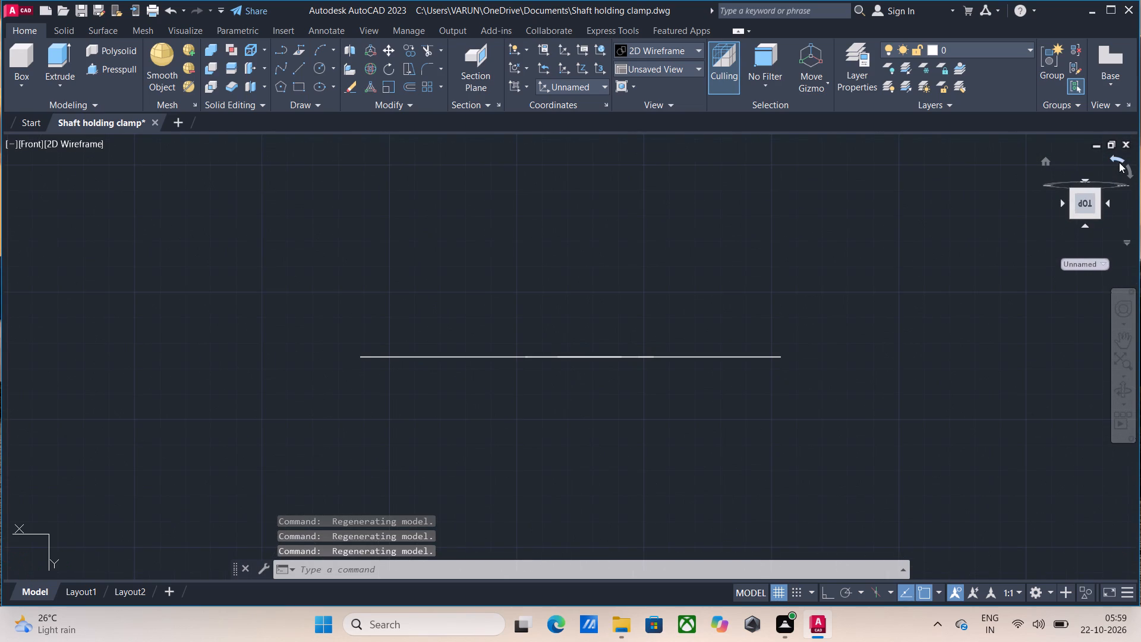
click(1130, 174)
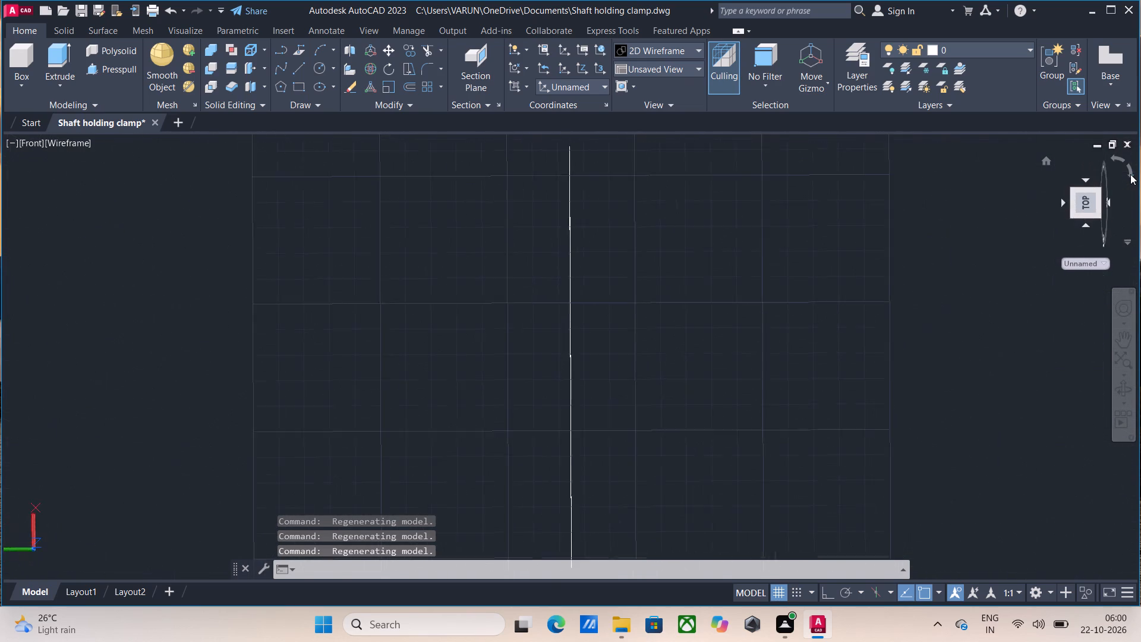
click(1130, 174)
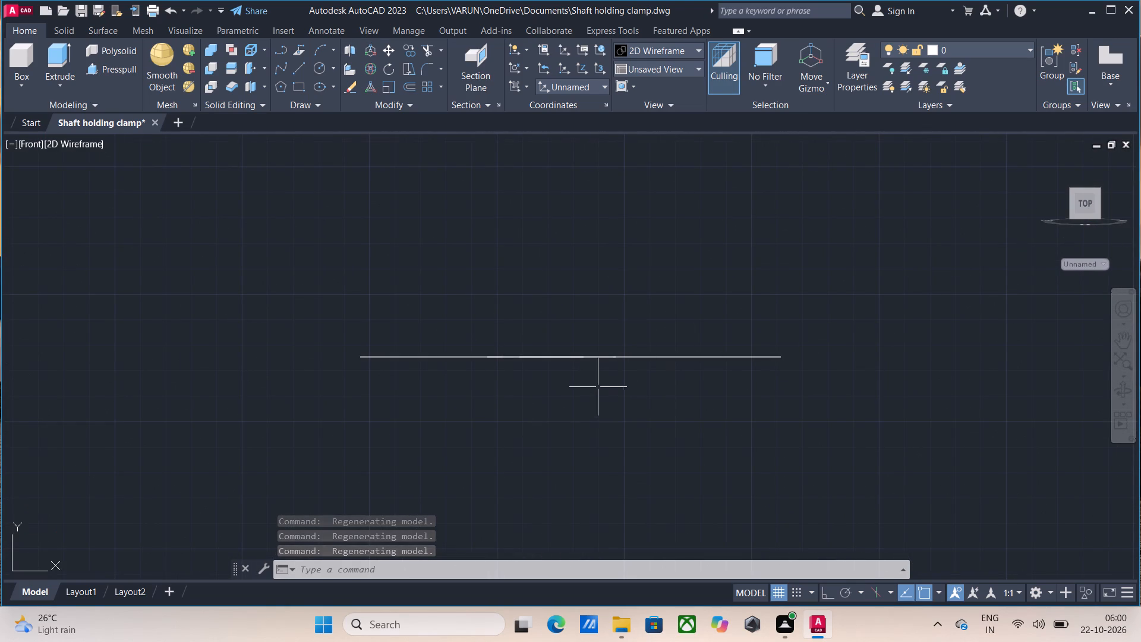
click(336, 306)
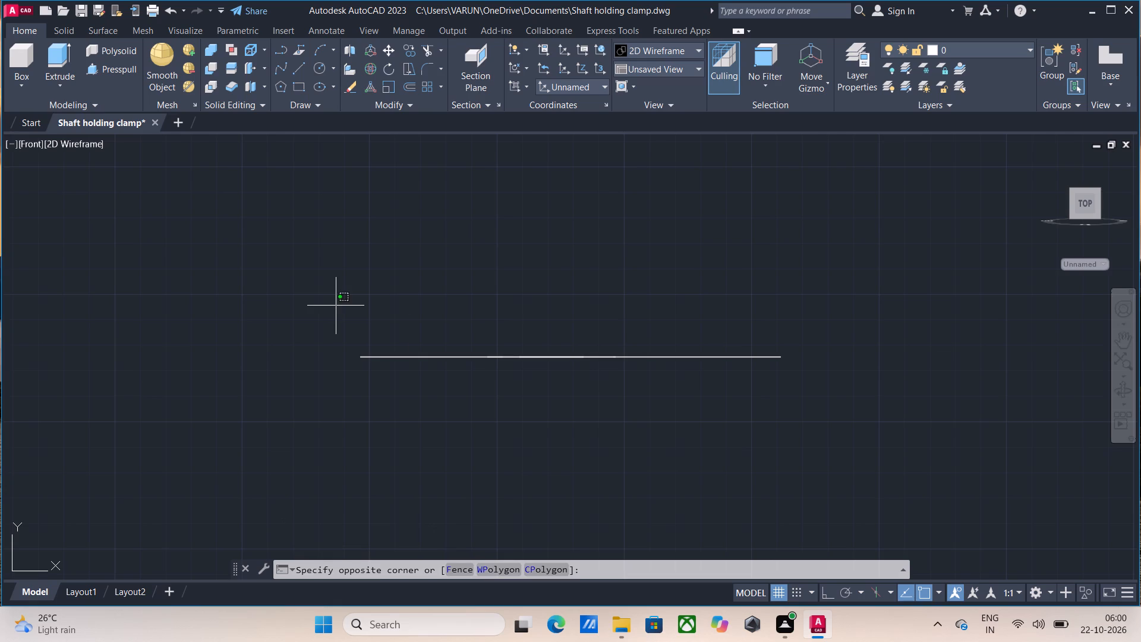
click(808, 420)
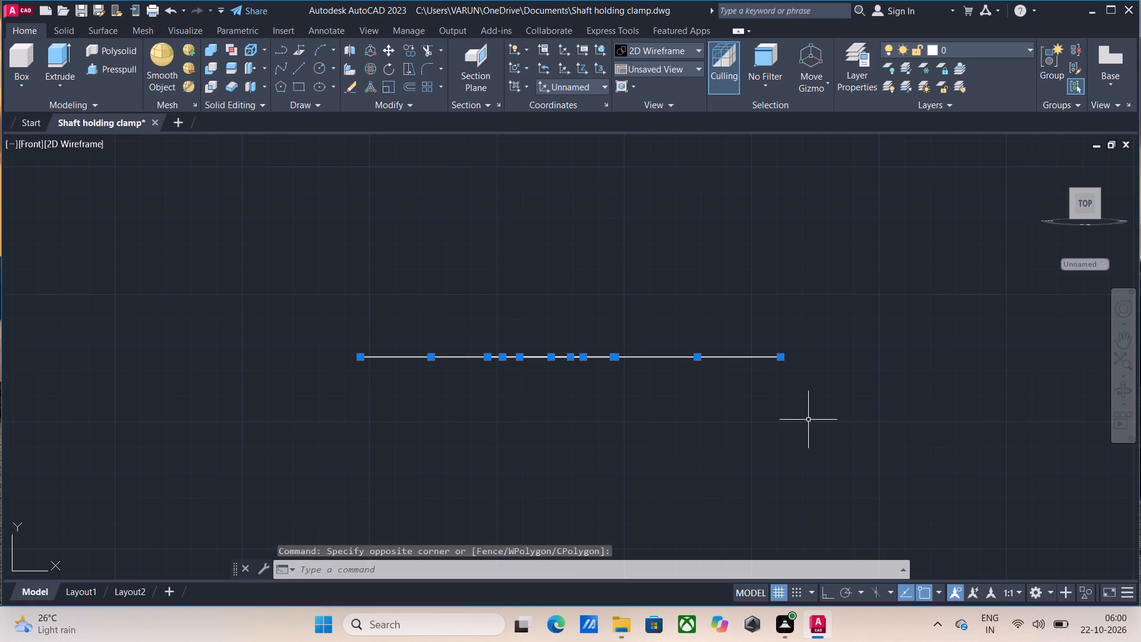
key(Delete)
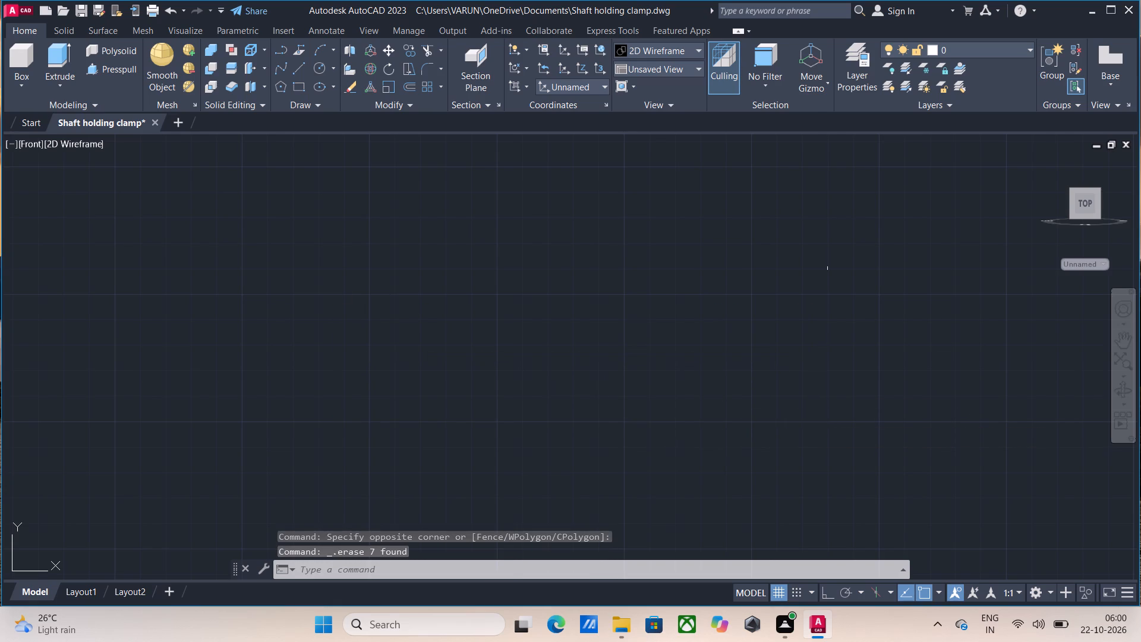
Draw a circle of radius 25 centred at the origin 0,0.
scroll(828, 224, down, 2)
scroll(664, 270, down, 2)
middle_drag(657, 272, 471, 385)
scroll(394, 319, up, 1)
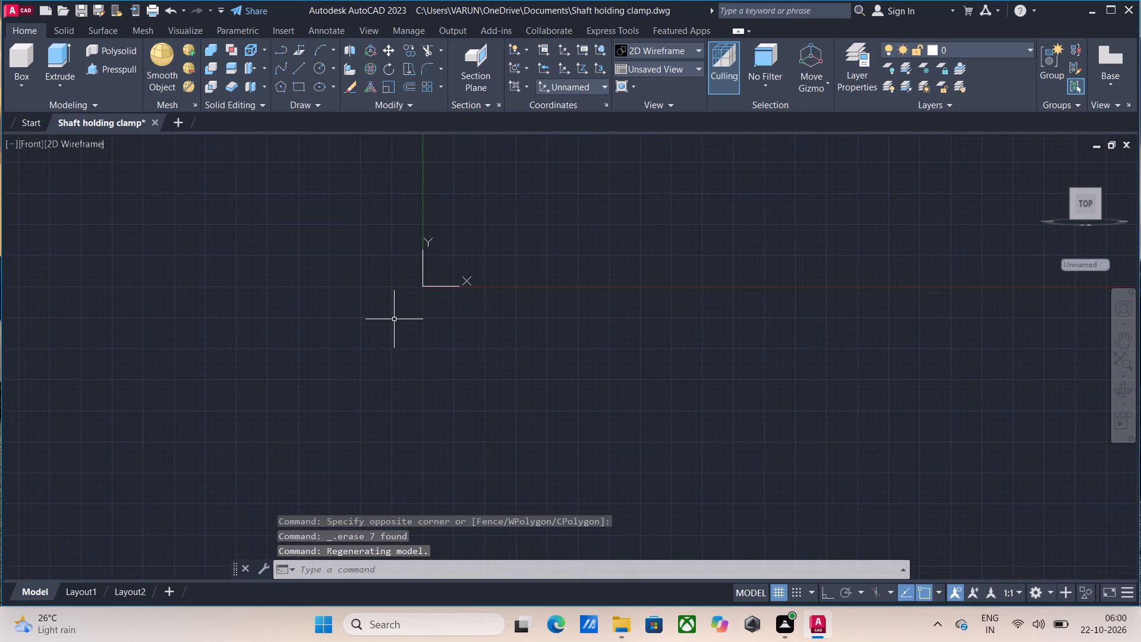
scroll(394, 322, up, 1)
middle_drag(401, 314, 406, 345)
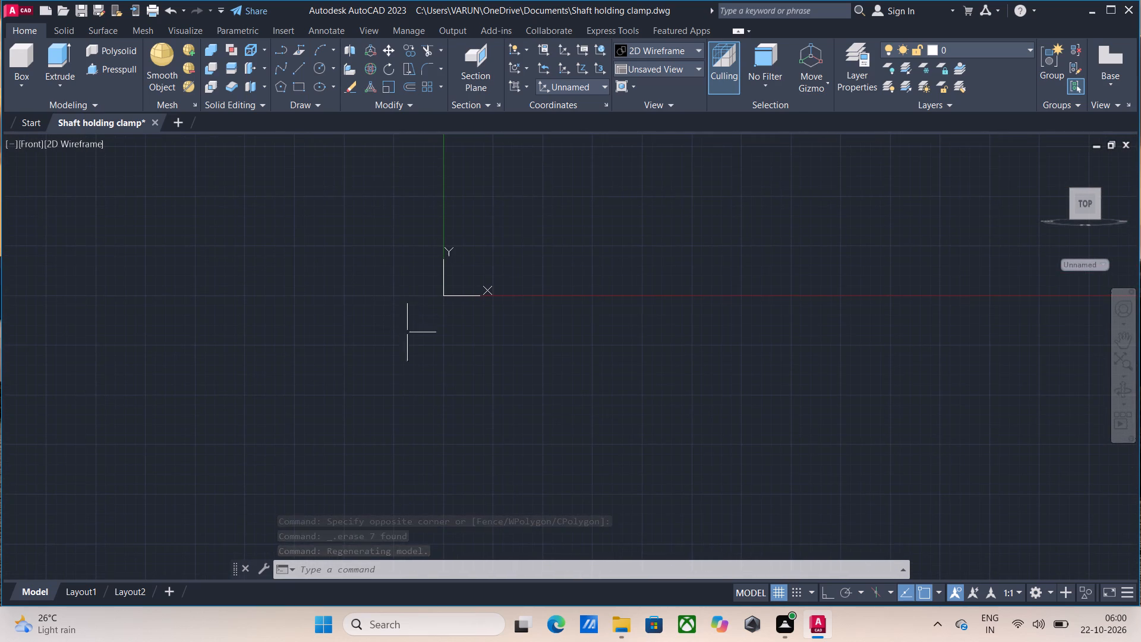
click(322, 73)
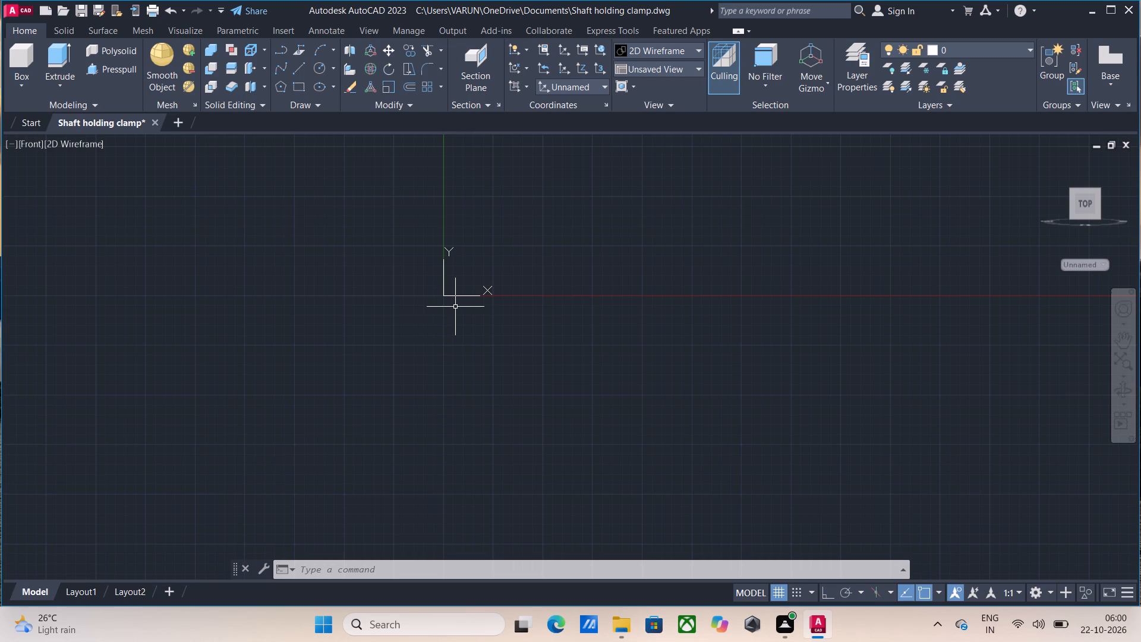
key(c)
key(Return)
text(0,0)
key(Return)
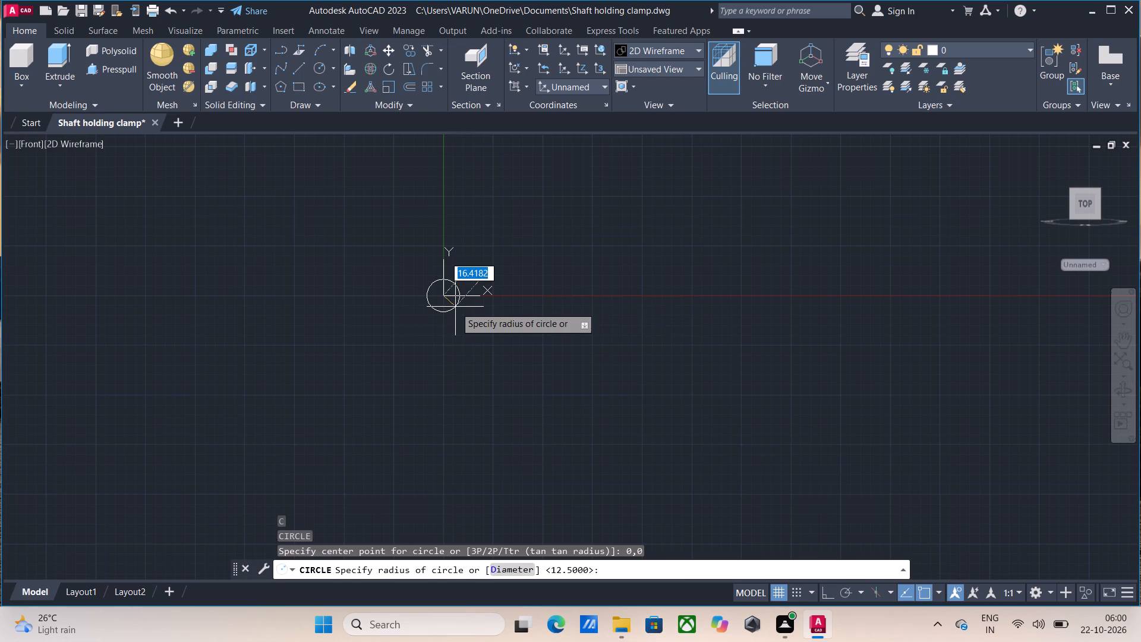
text(25)
key(Return)
Draw a concentric inner circle of radius 12.5 centred at 0,0.
key(Return)
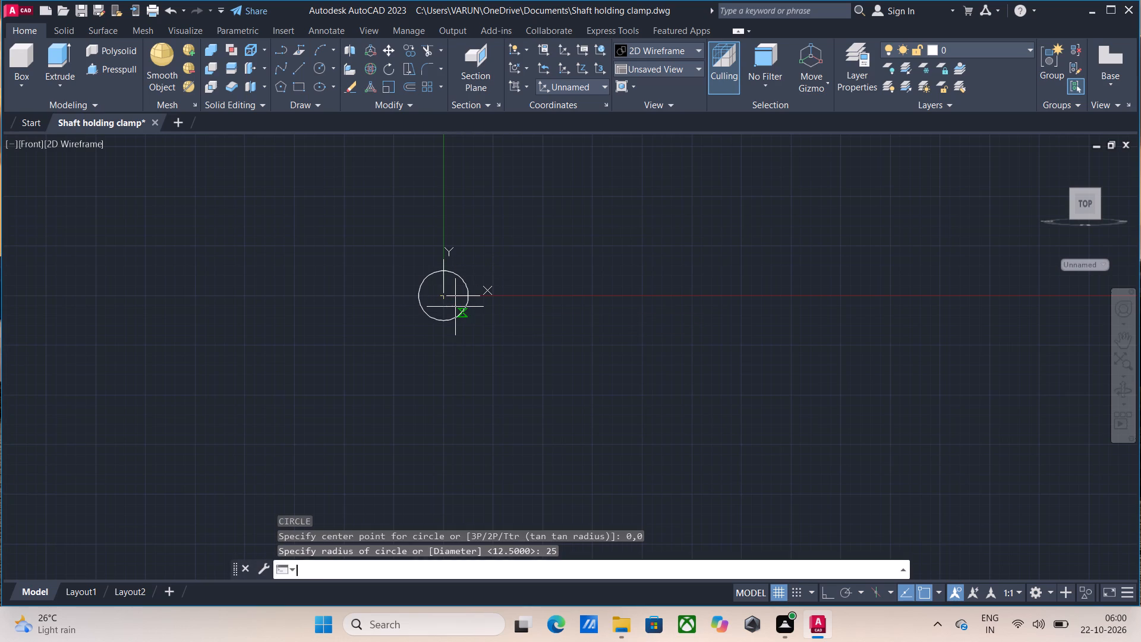
text(0,0)
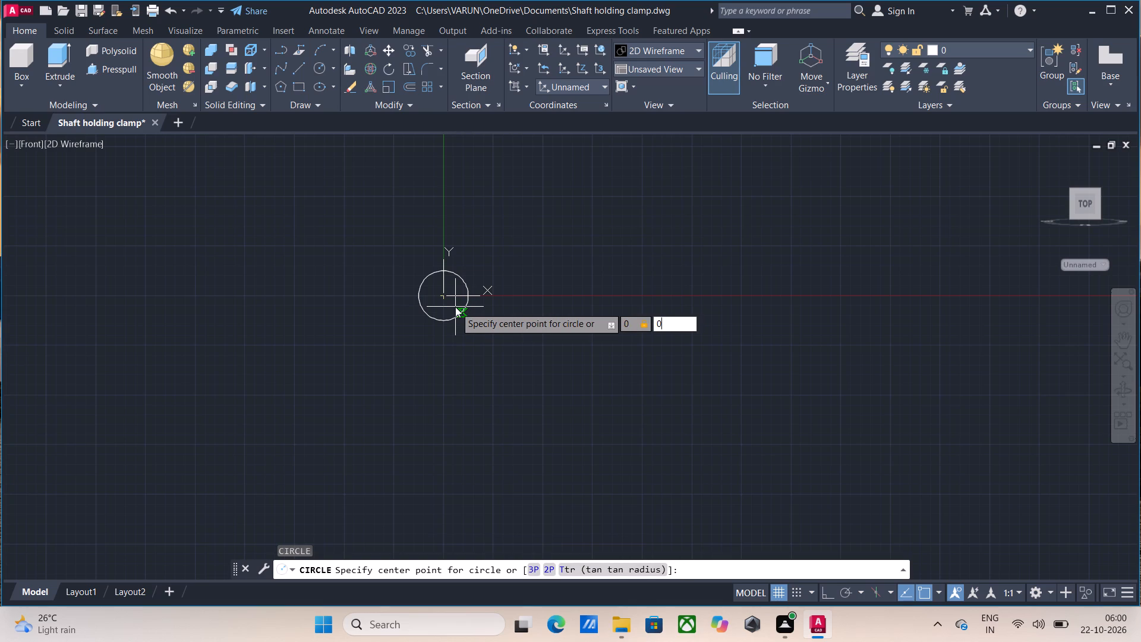
key(Return)
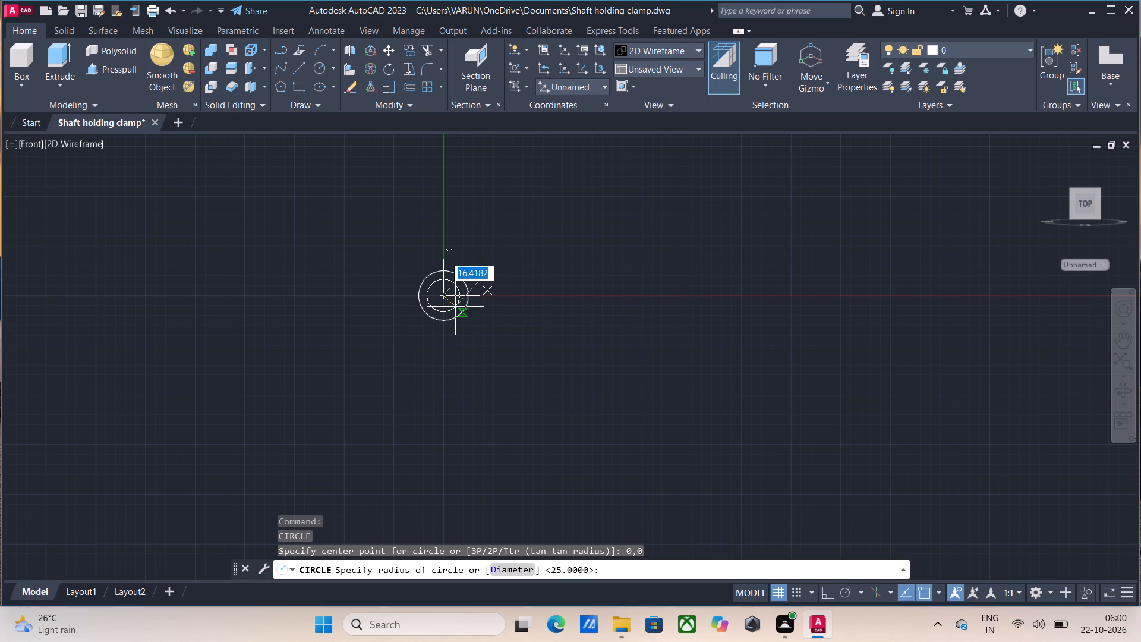
text(12.5)
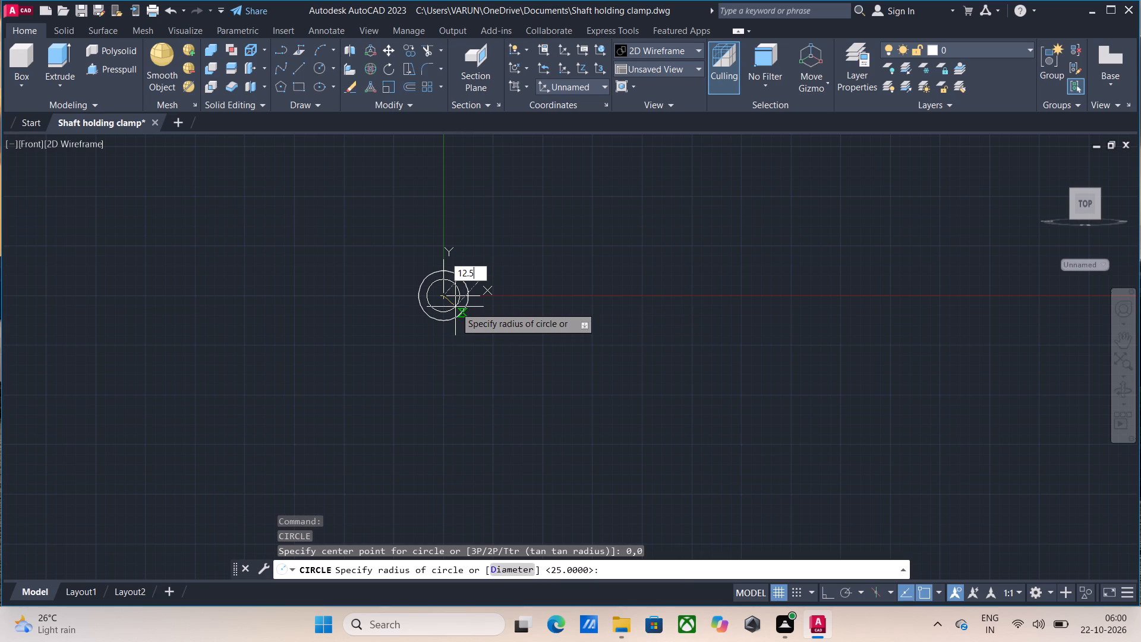
key(Return)
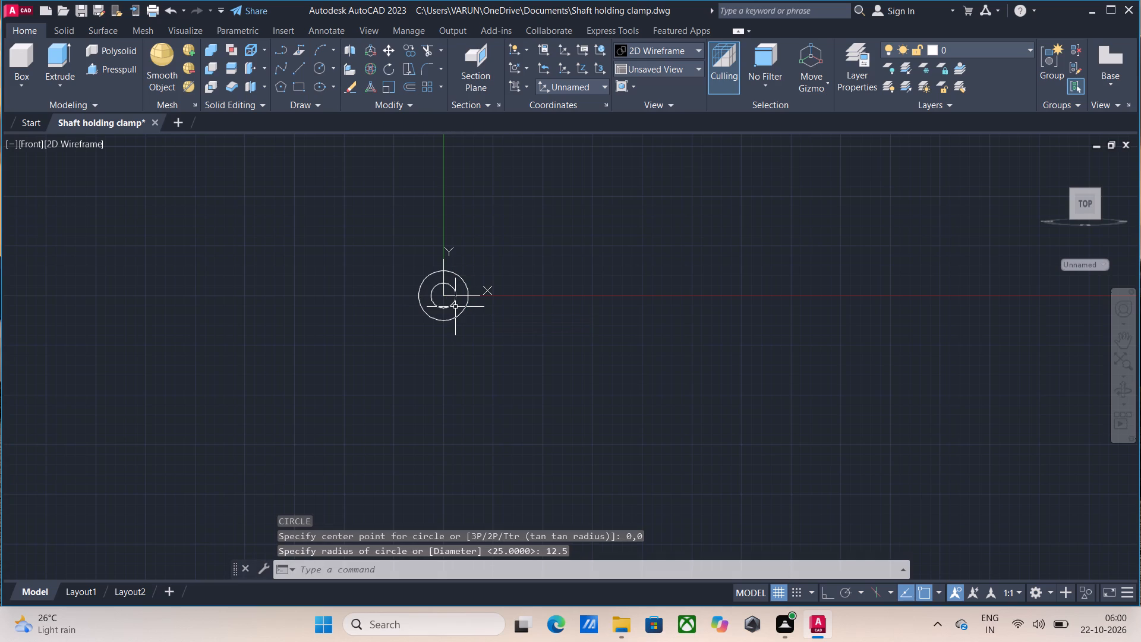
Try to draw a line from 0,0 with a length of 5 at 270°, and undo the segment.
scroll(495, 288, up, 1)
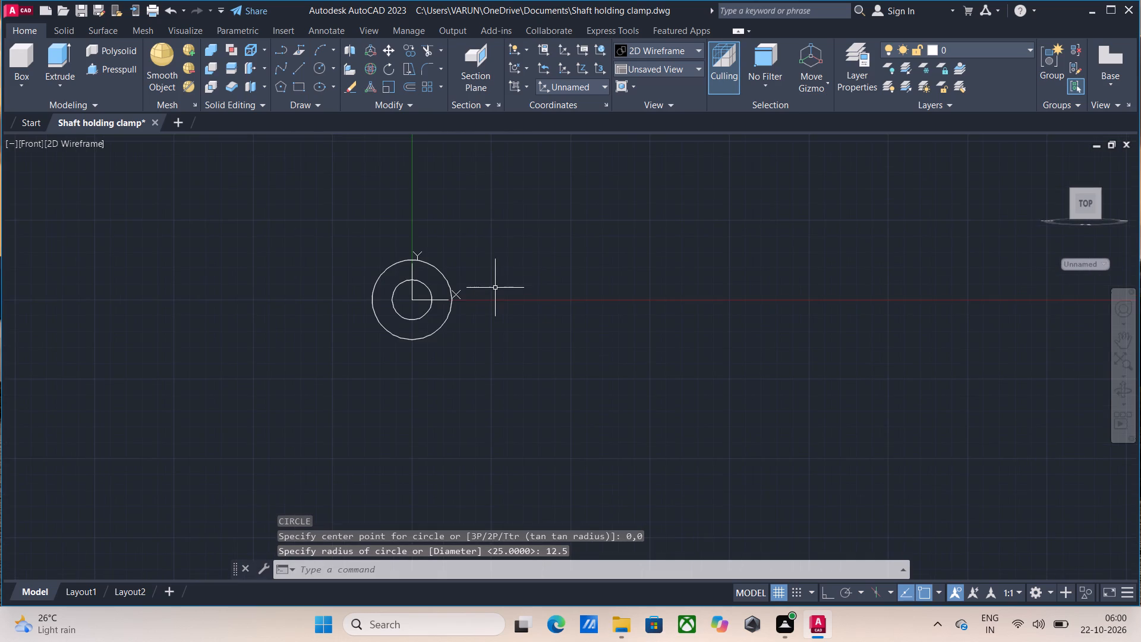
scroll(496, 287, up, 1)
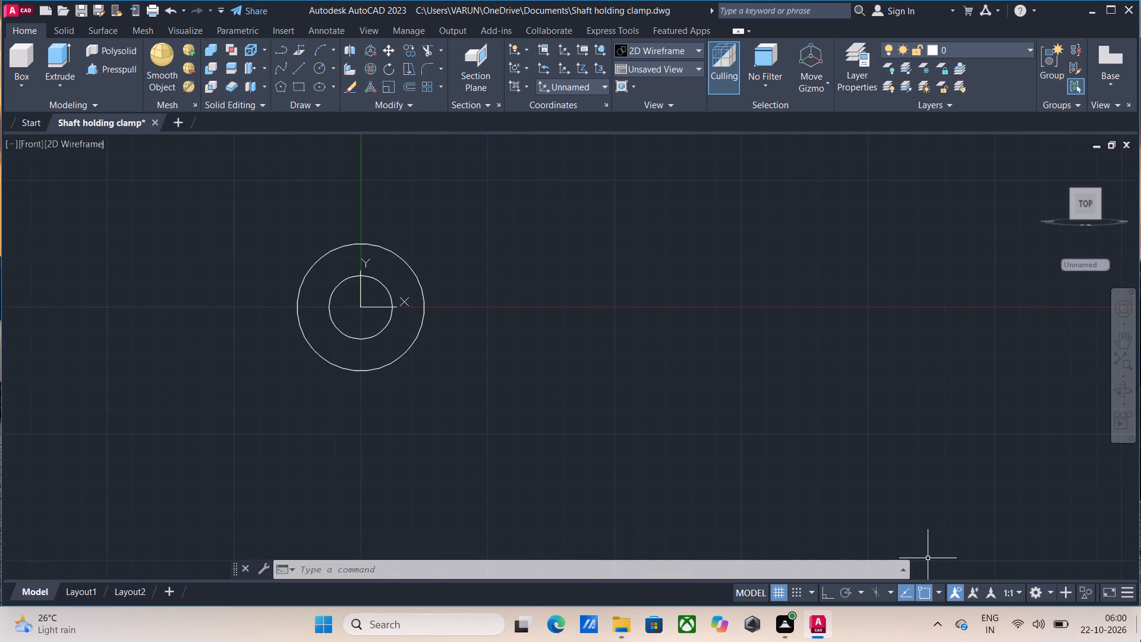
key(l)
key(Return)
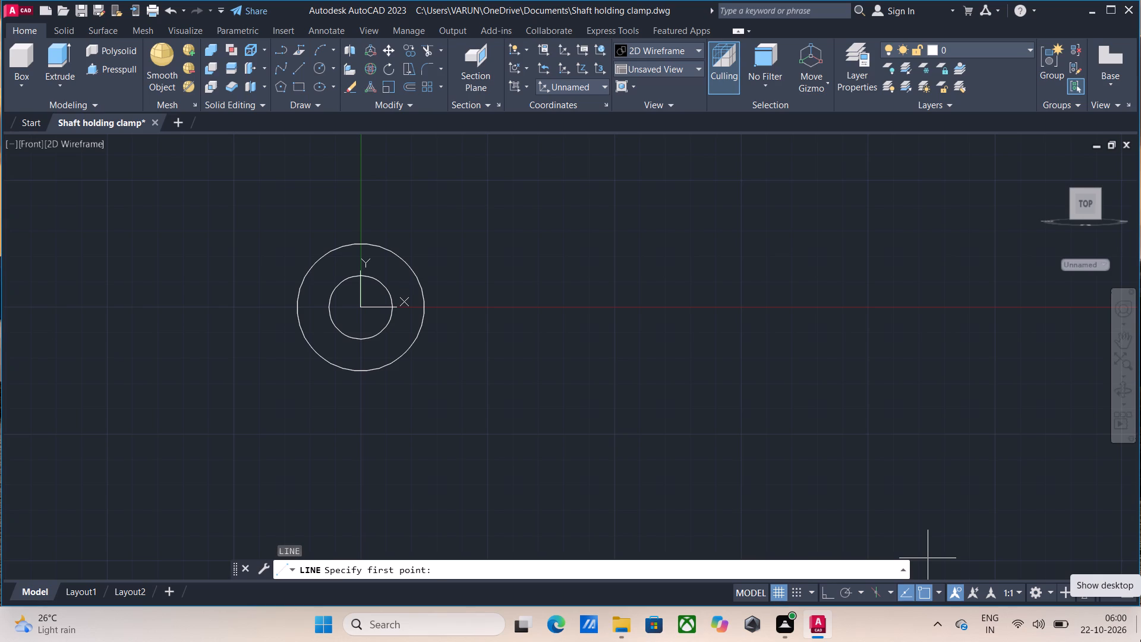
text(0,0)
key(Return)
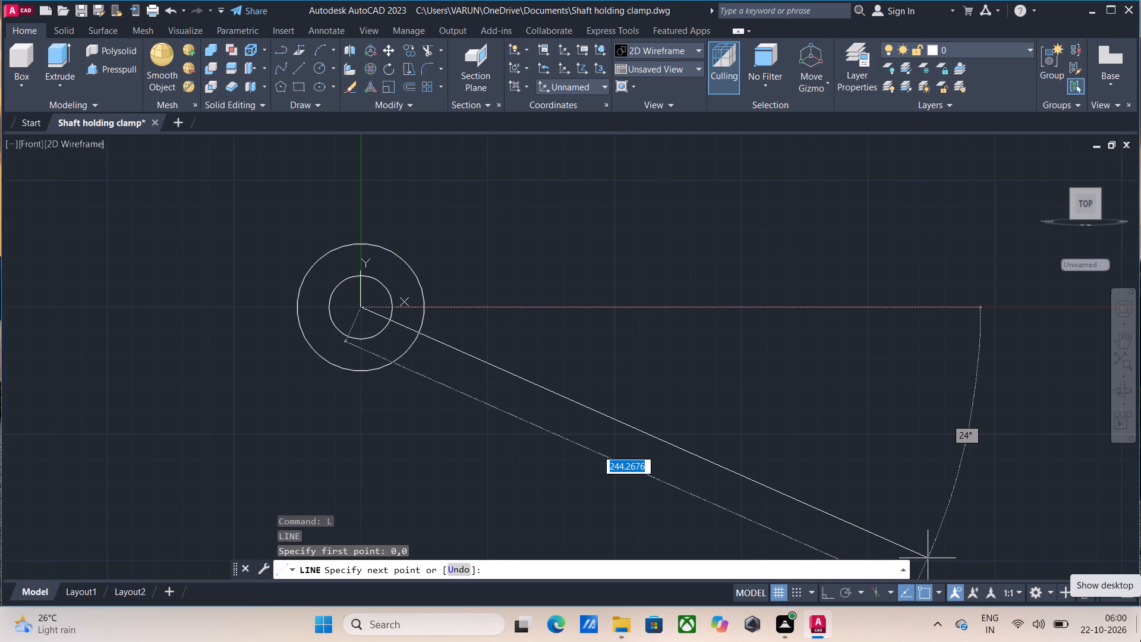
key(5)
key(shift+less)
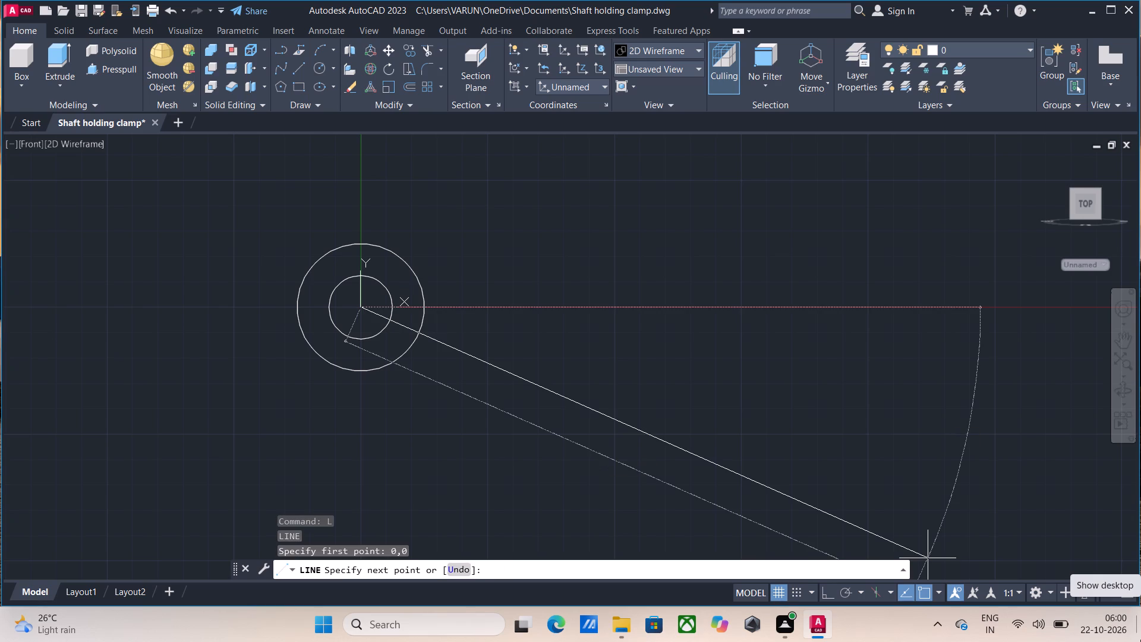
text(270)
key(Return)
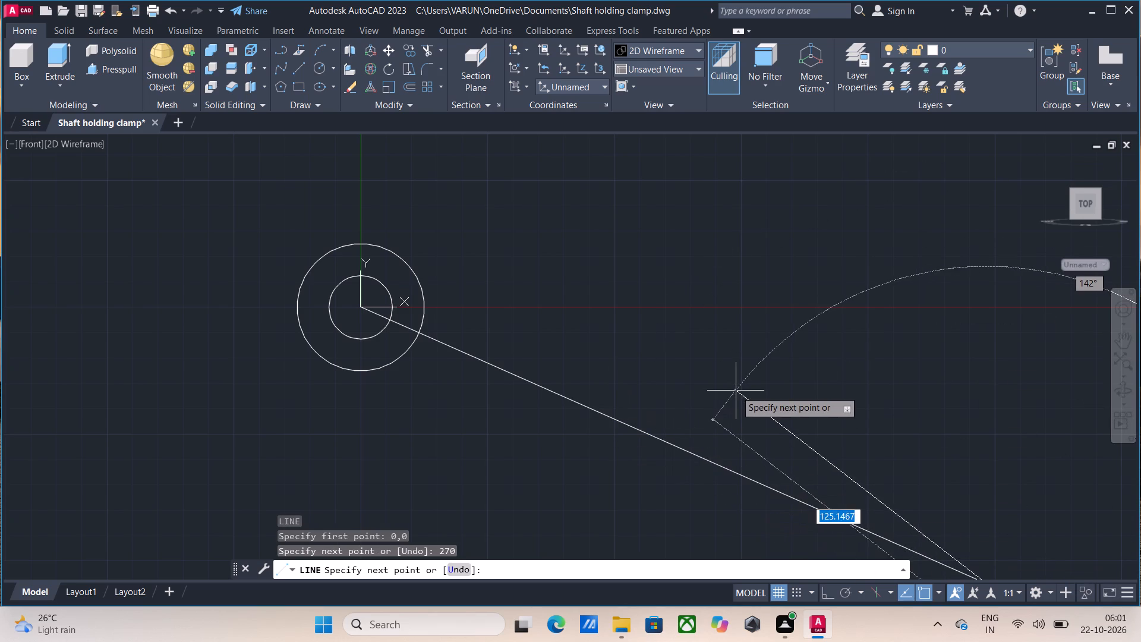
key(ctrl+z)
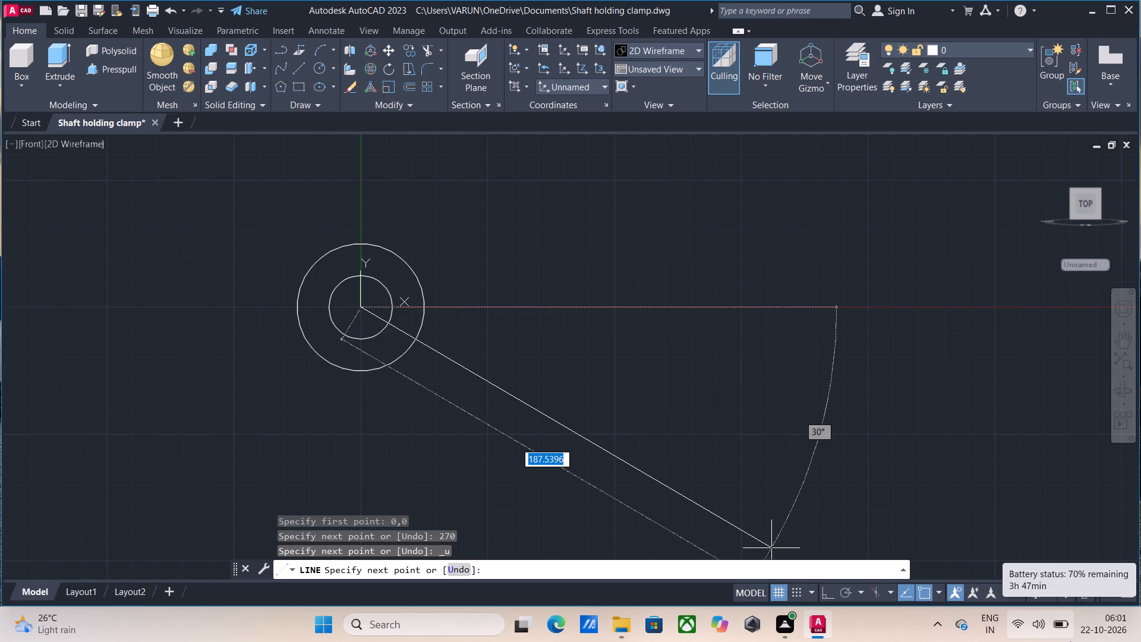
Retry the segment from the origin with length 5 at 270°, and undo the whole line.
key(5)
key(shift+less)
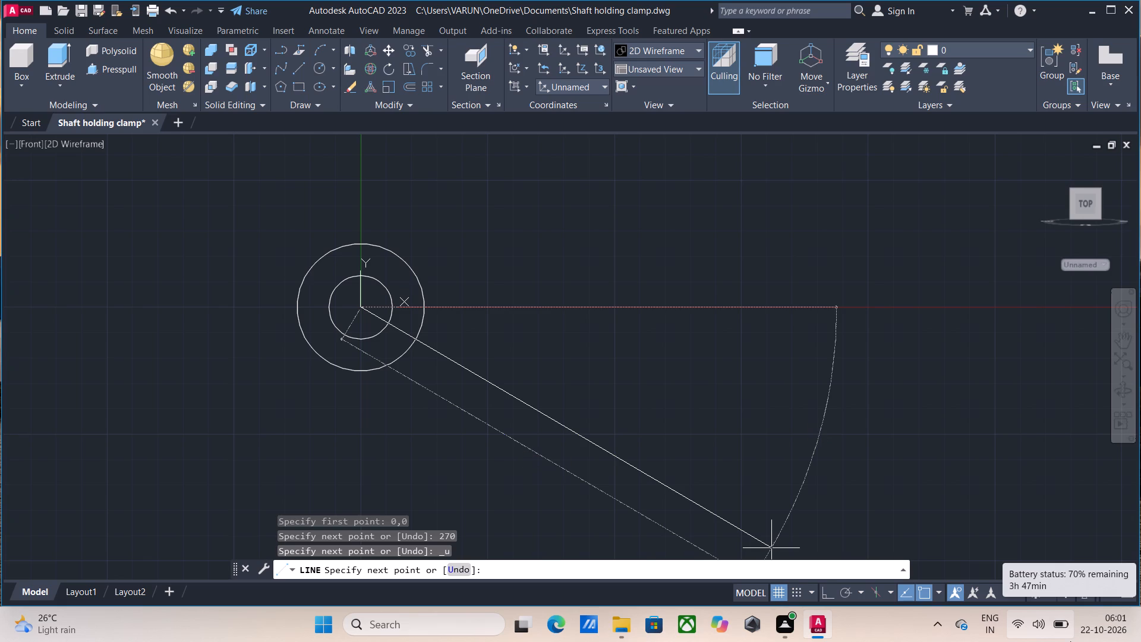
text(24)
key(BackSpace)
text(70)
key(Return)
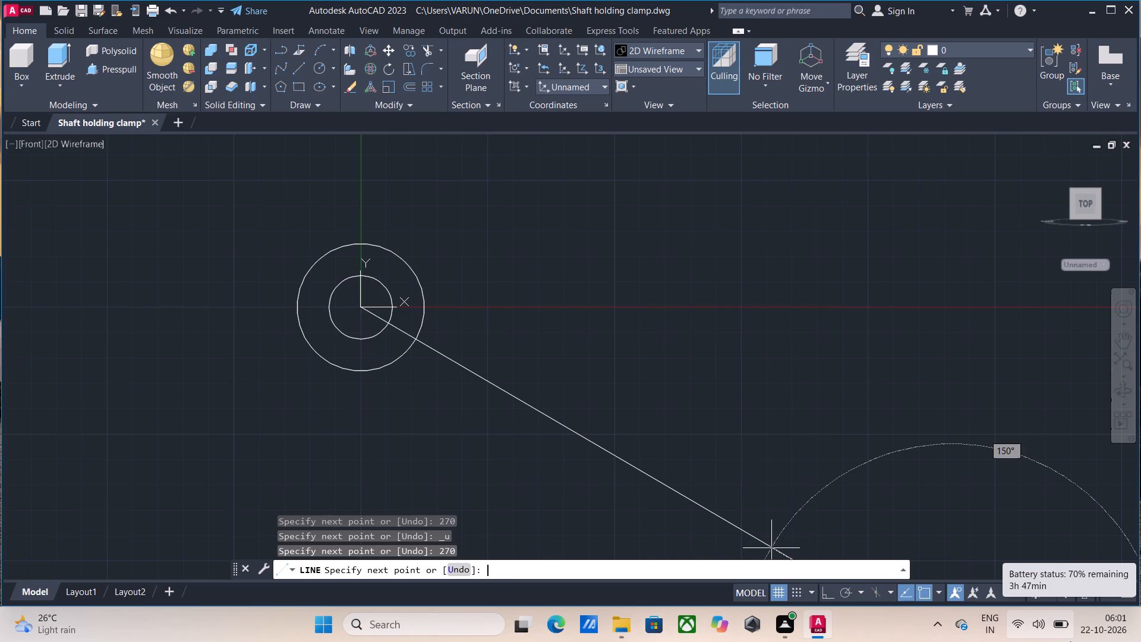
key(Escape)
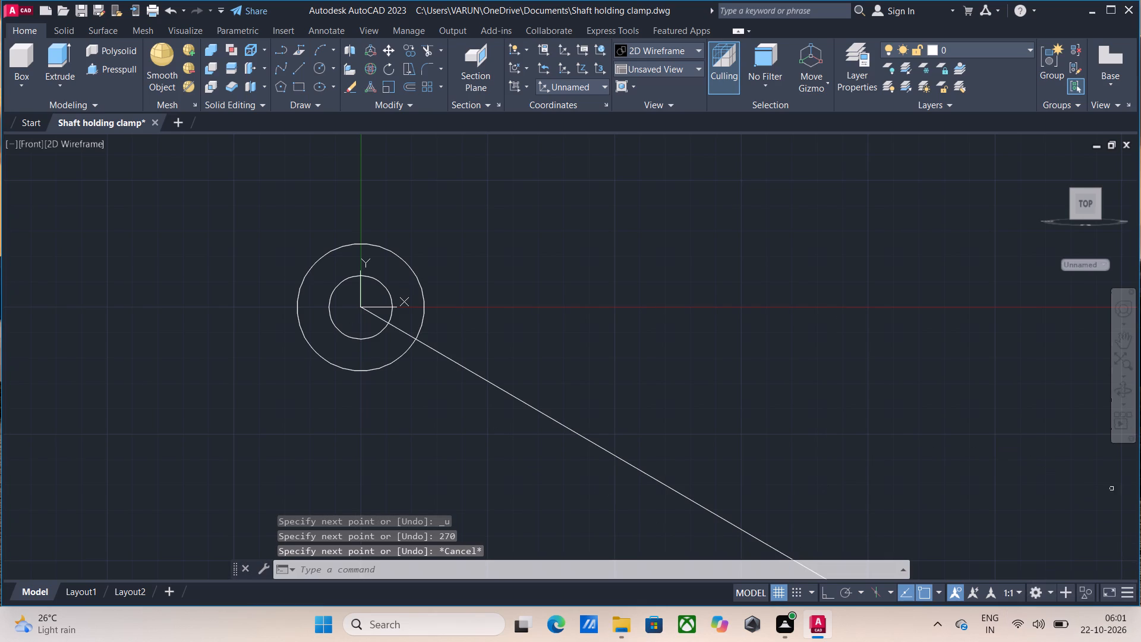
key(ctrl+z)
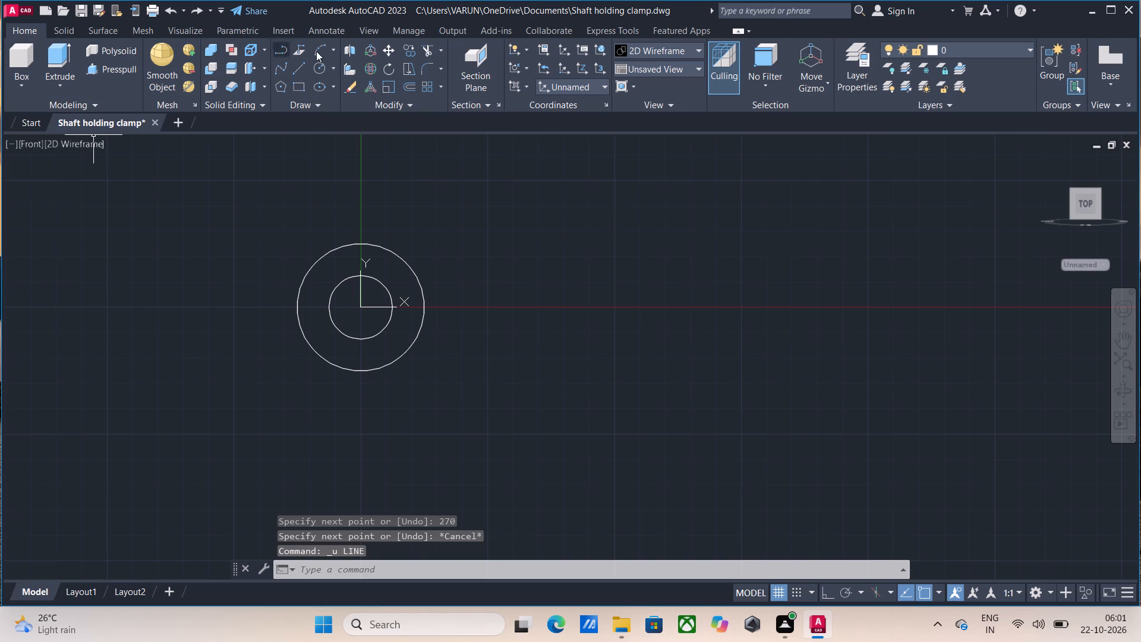
Start a new line at the common centre of the two circles.
click(294, 68)
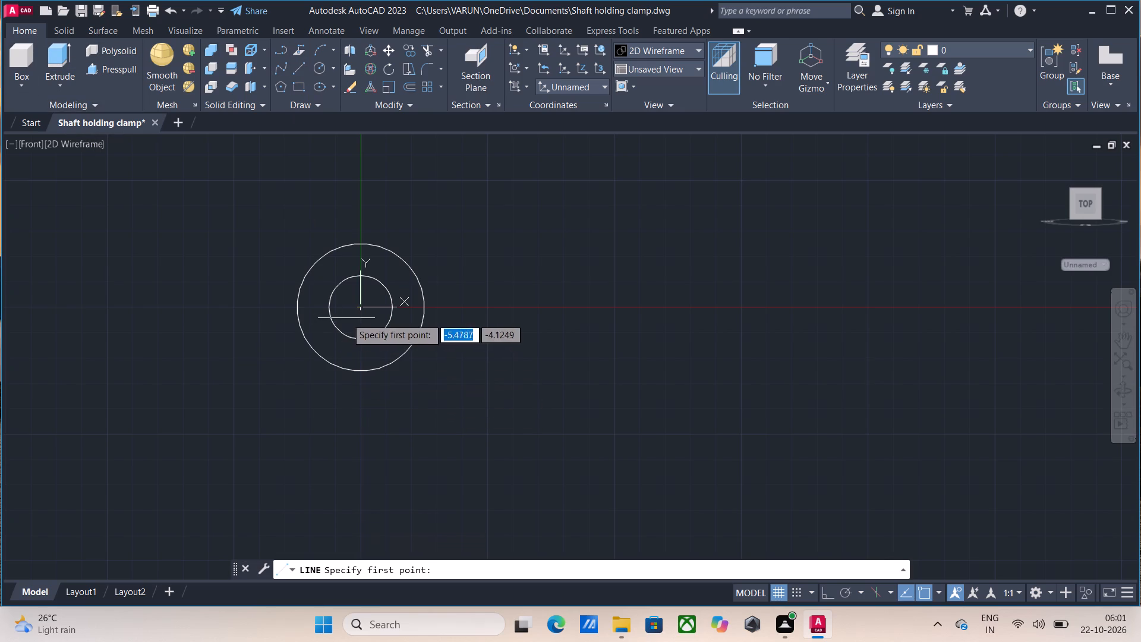
click(360, 309)
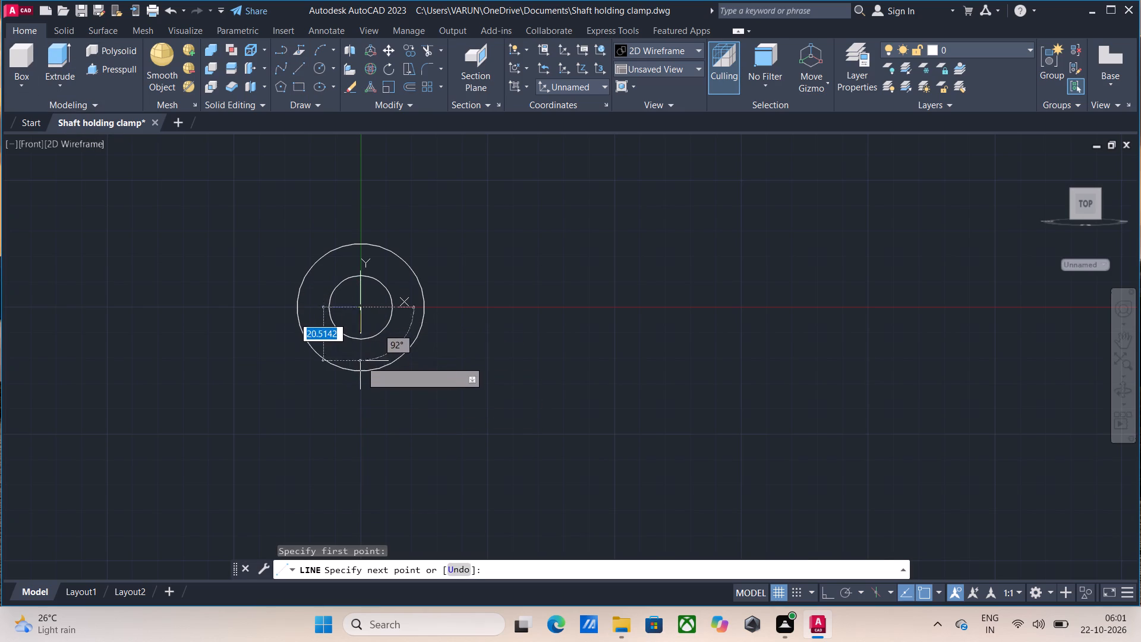
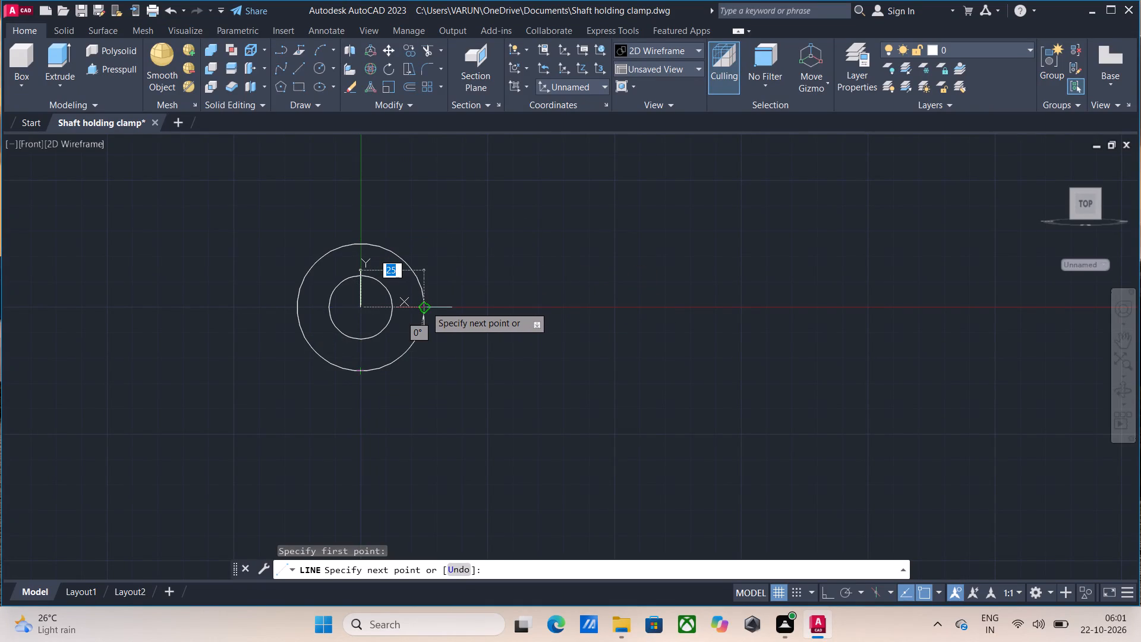
Restart the line from 0,0 to the outer circle's right quadrant, continuing 5 straight down and 65 to the right.
key(Escape)
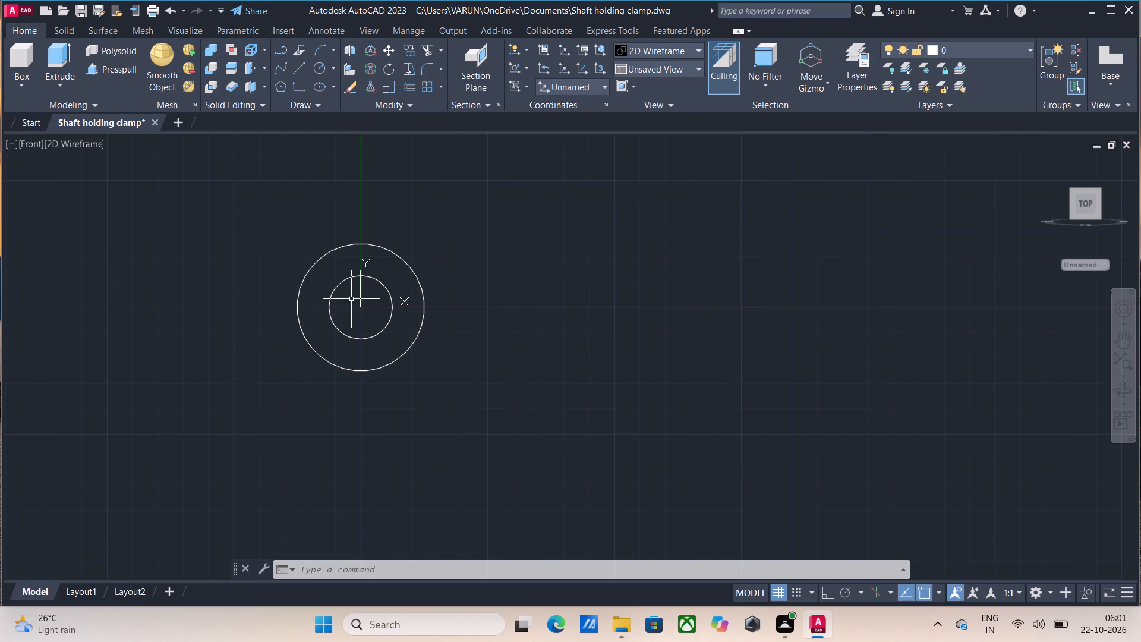
key(Return)
text(0,0)
key(Return)
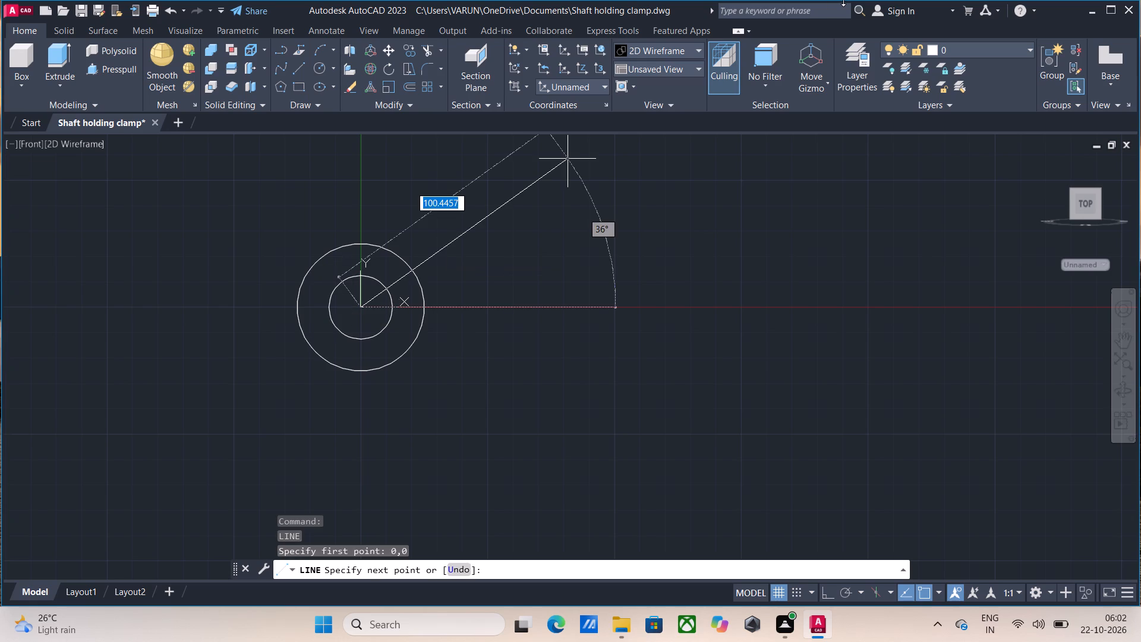
click(423, 310)
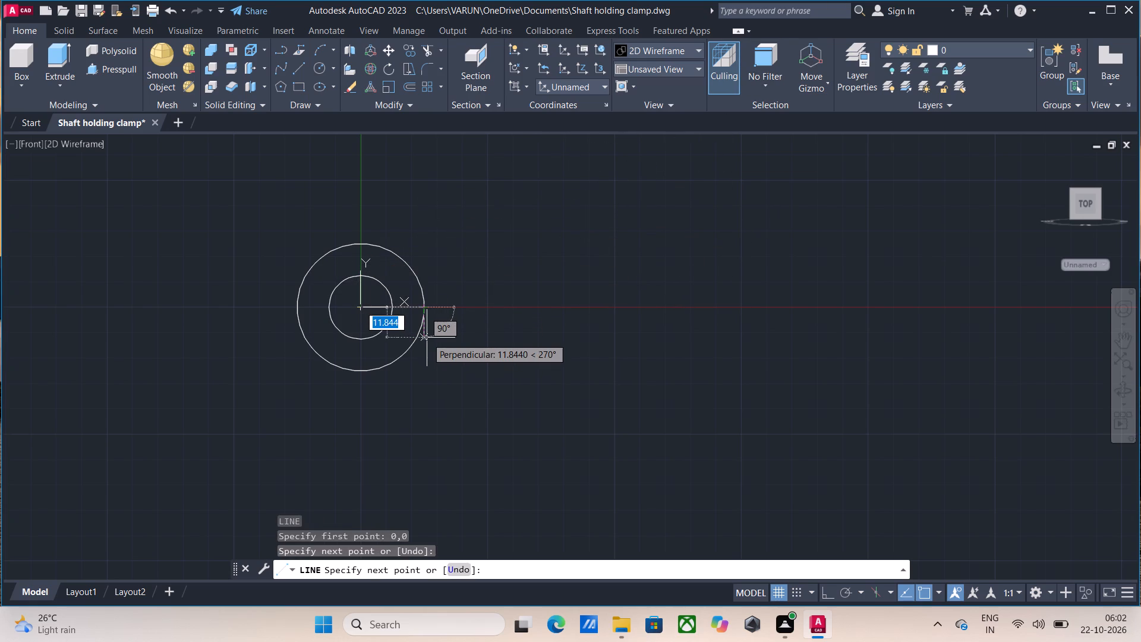
key(5)
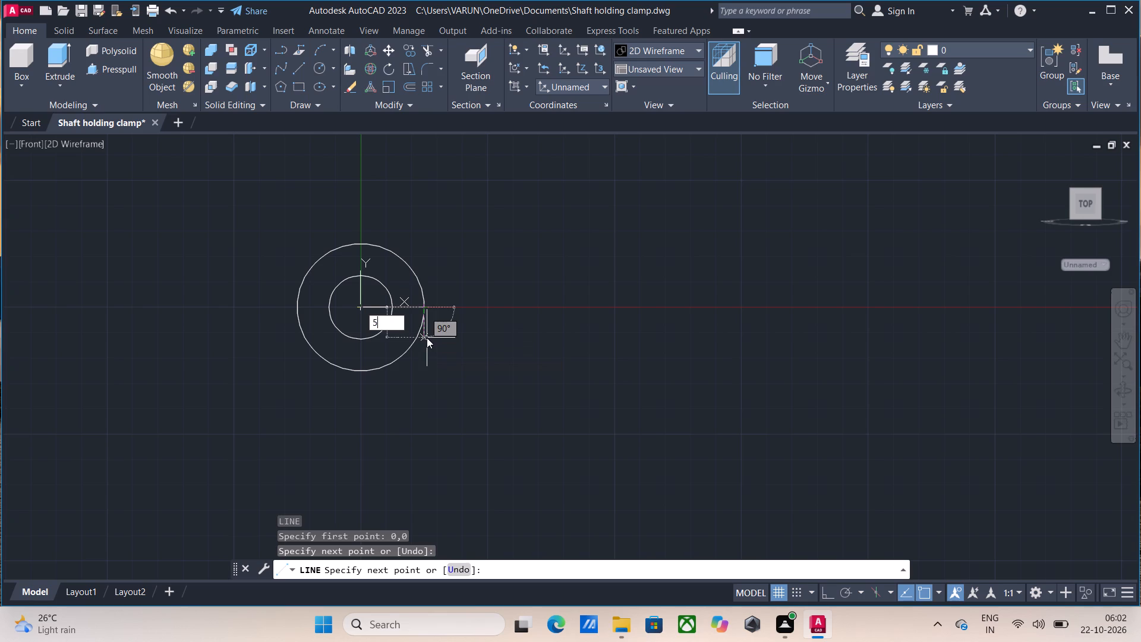
key(Return)
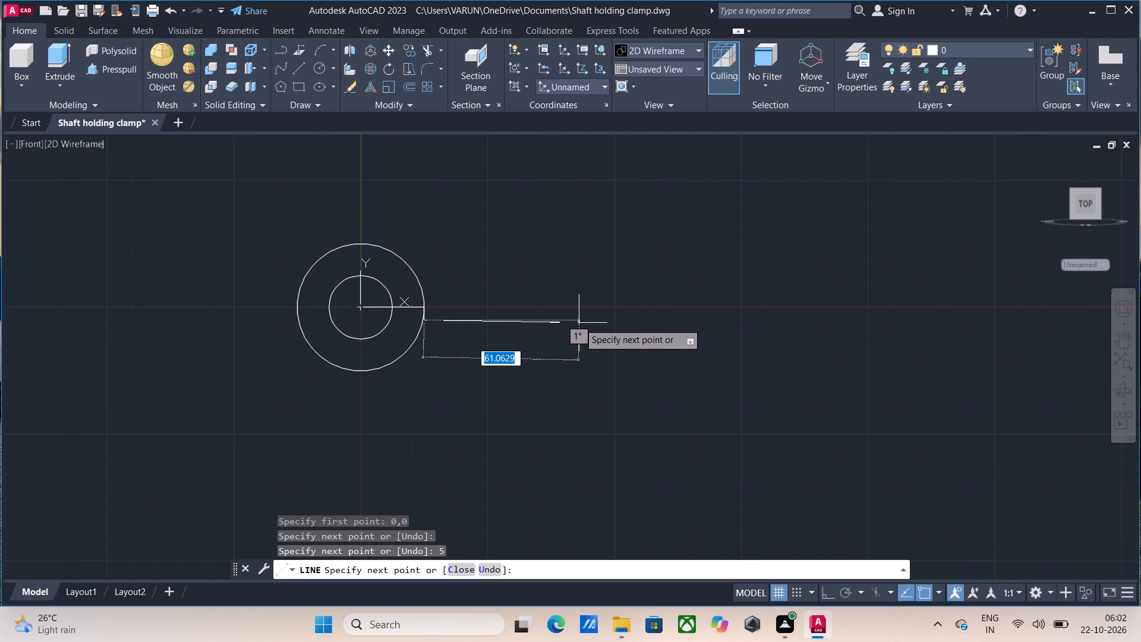
text(65)
key(Return)
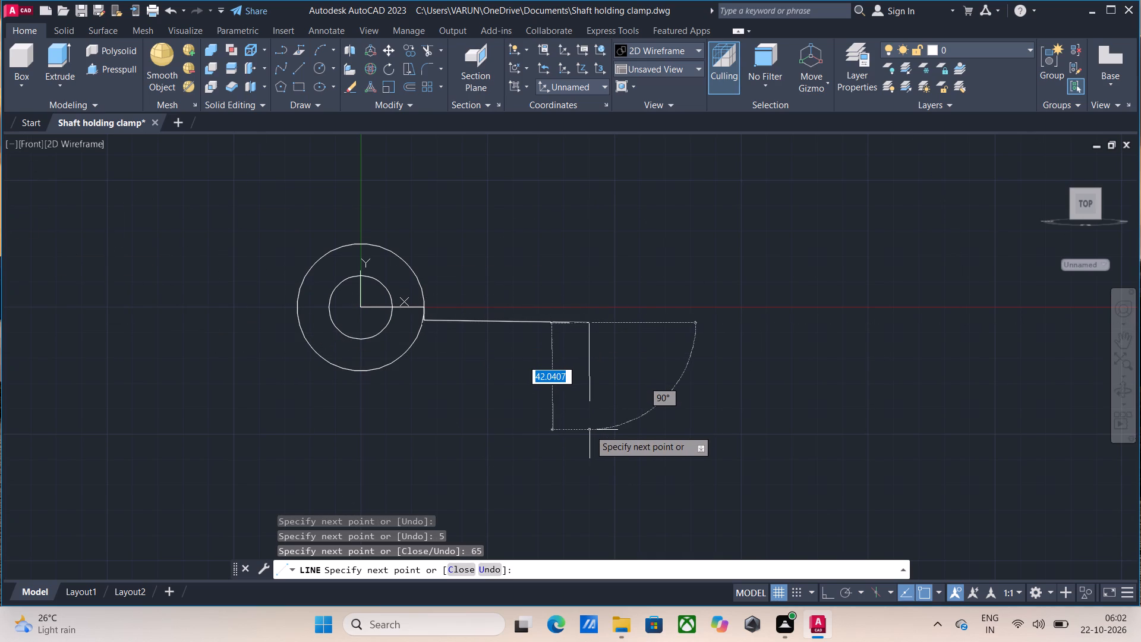
Continue the profile line 27 at 270° for the right end and 165 at 180° for the base.
text(27)
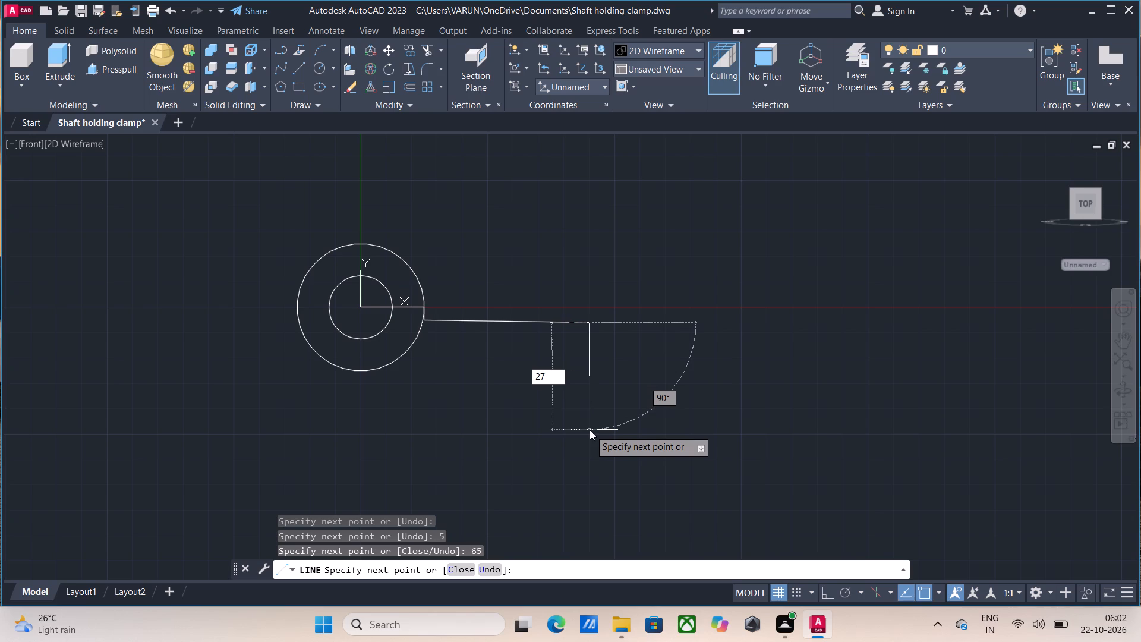
key(shift+less)
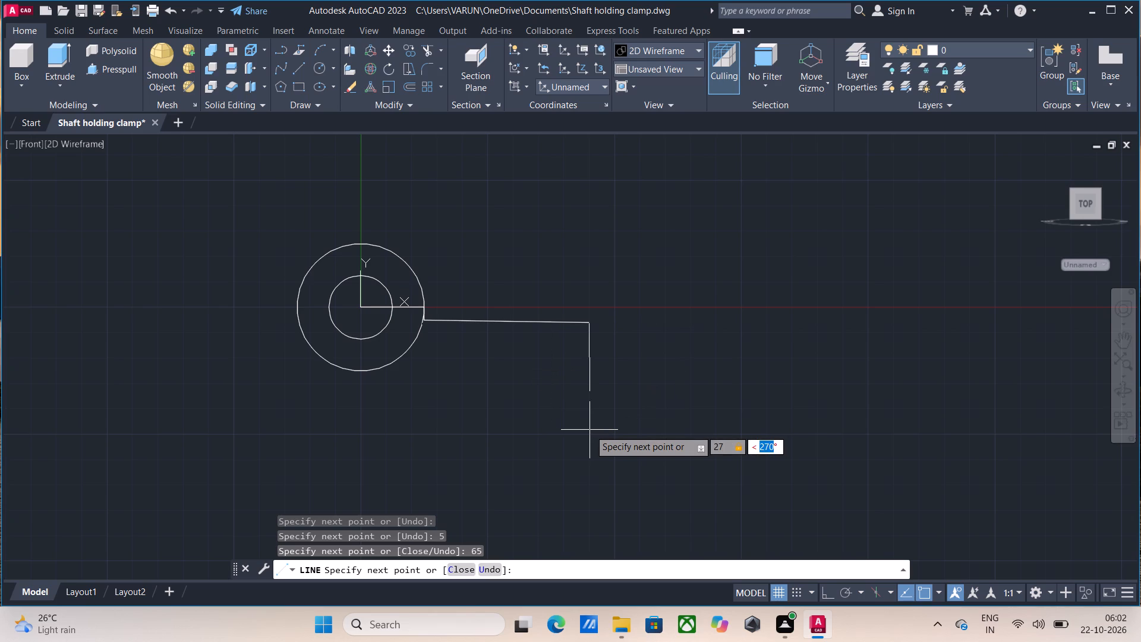
text(270)
key(Return)
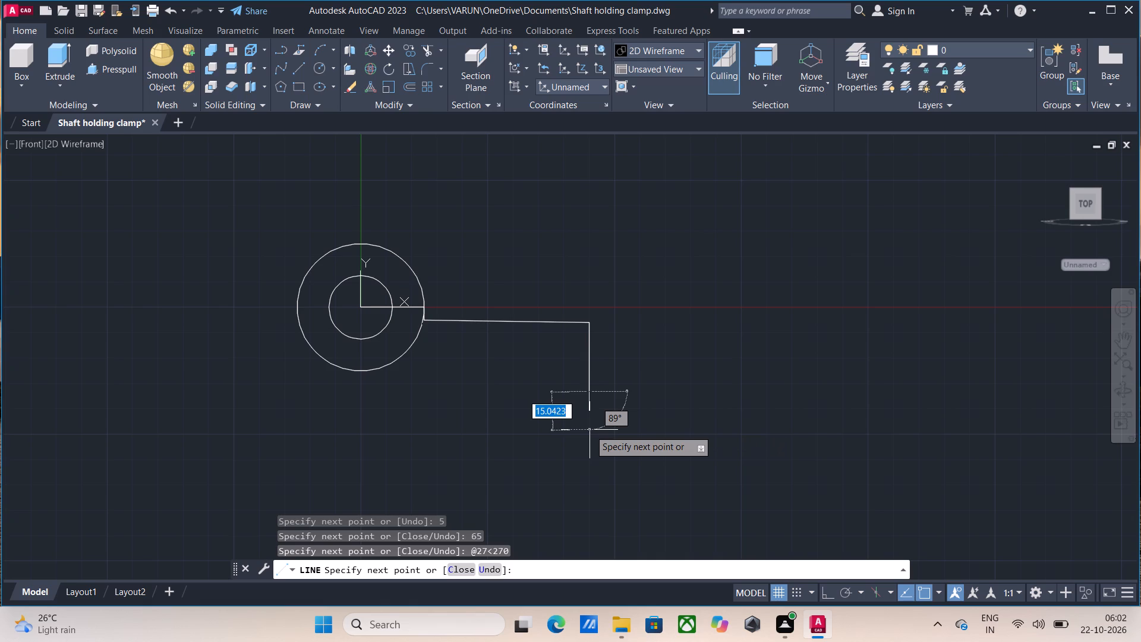
text(165)
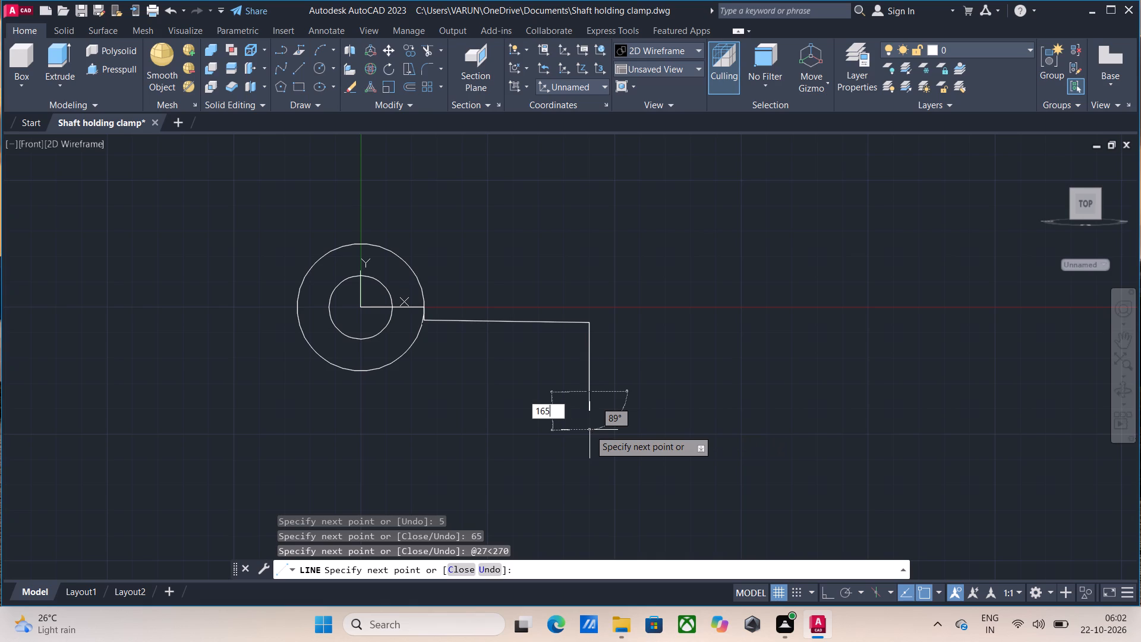
key(shift+less)
text(180)
key(Return)
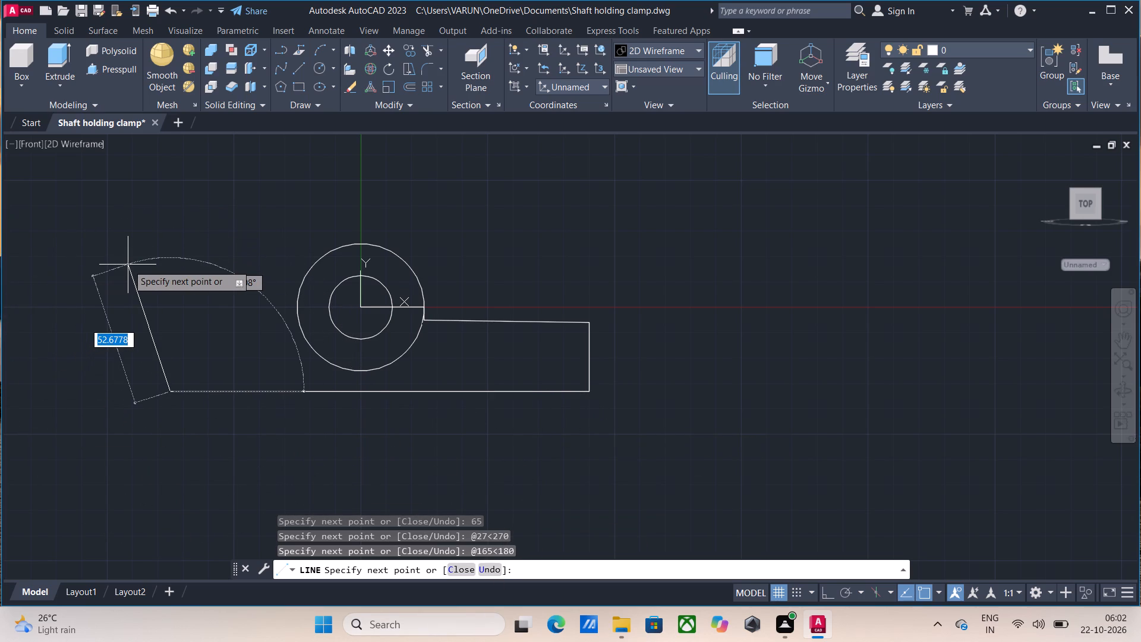
Continue the profile 16 at 90° and 50 at 0°, and end it up at the outer circle's left quadrant.
text(16)
key(shift+less)
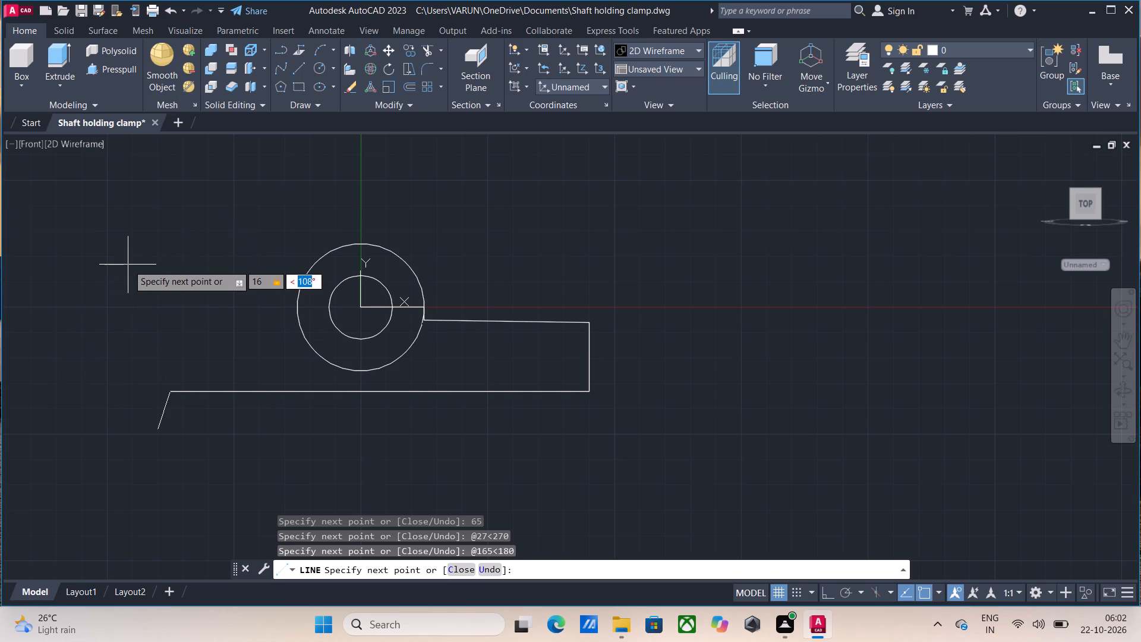
text(90)
key(Return)
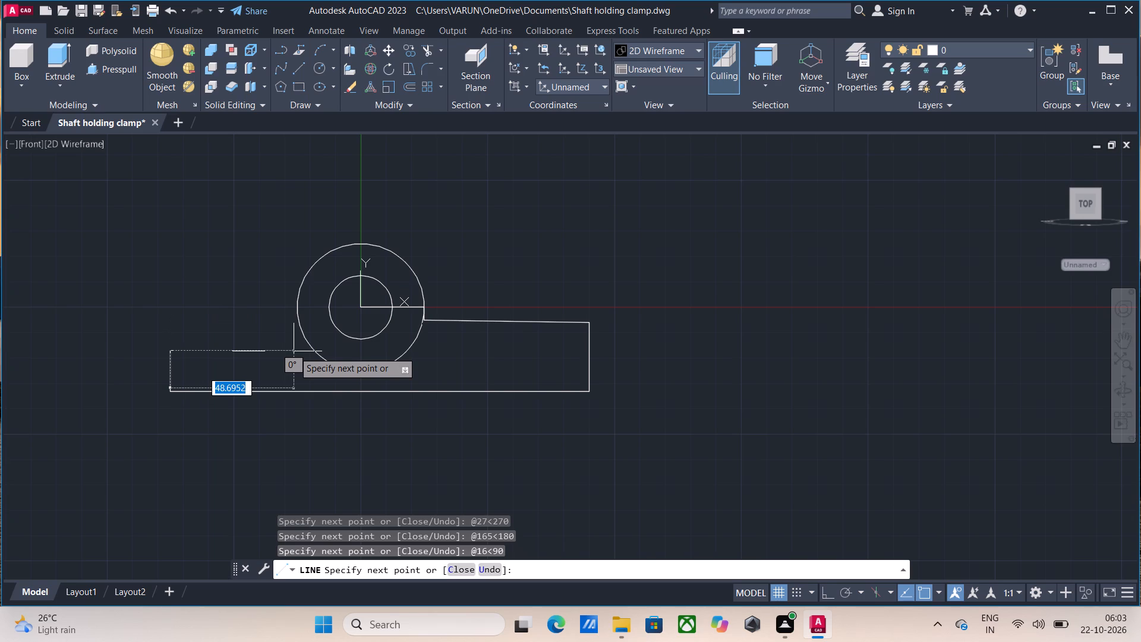
text(50)
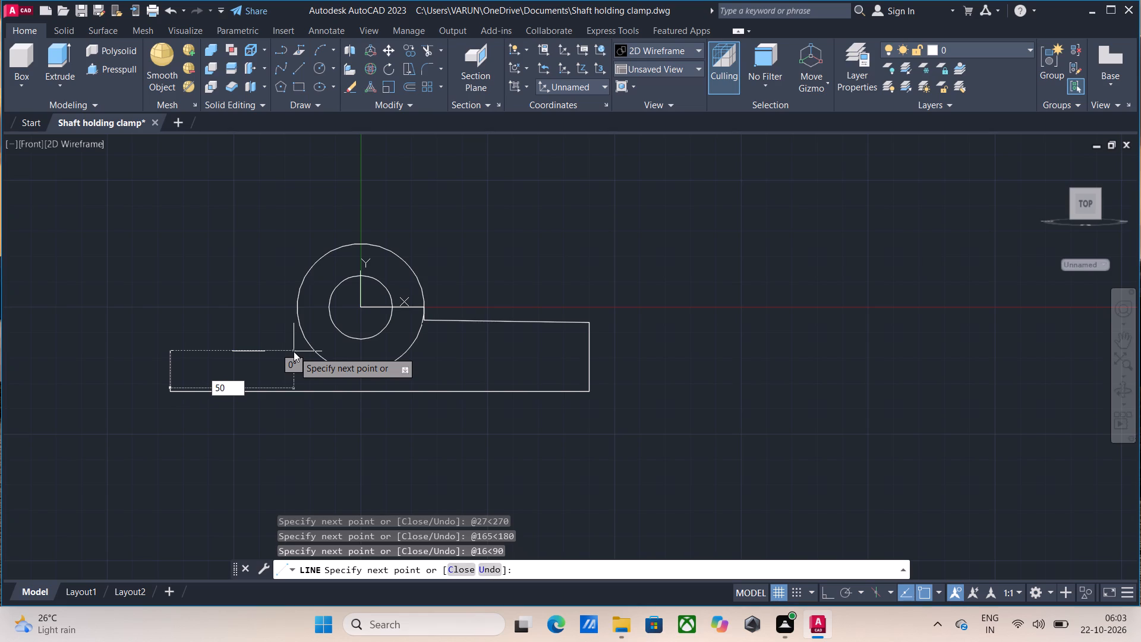
key(shift+less)
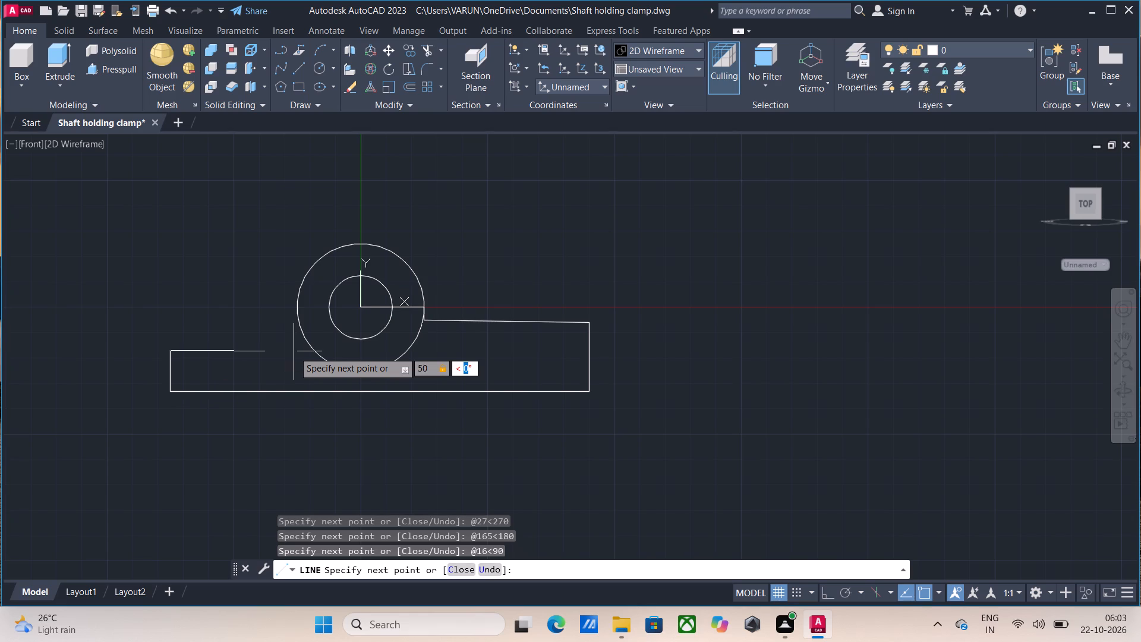
key(0)
key(Return)
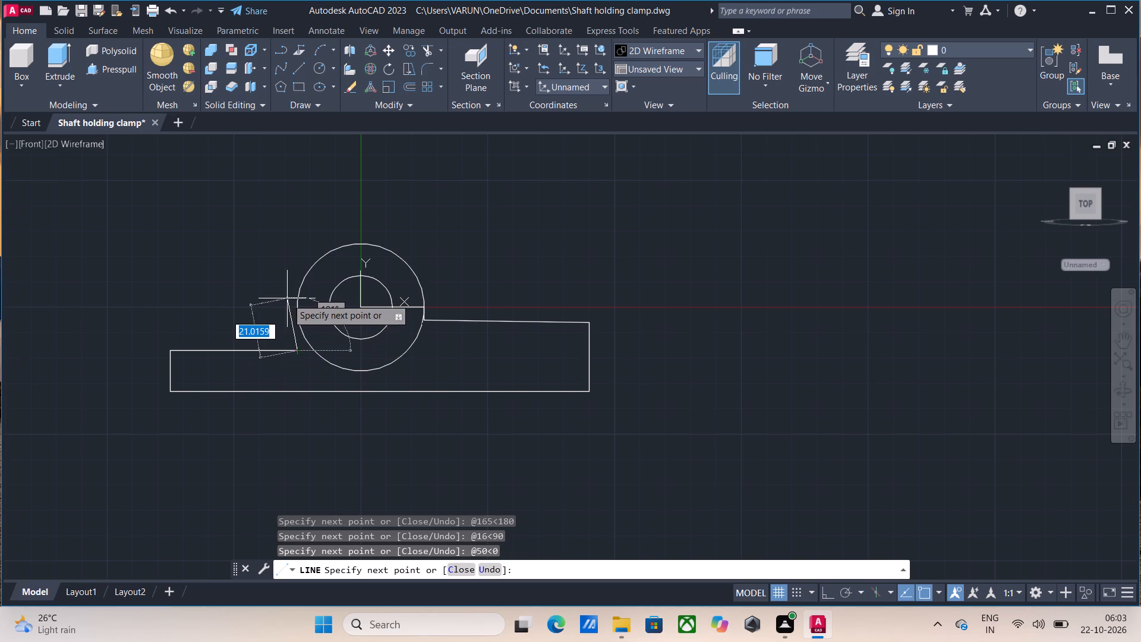
click(300, 307)
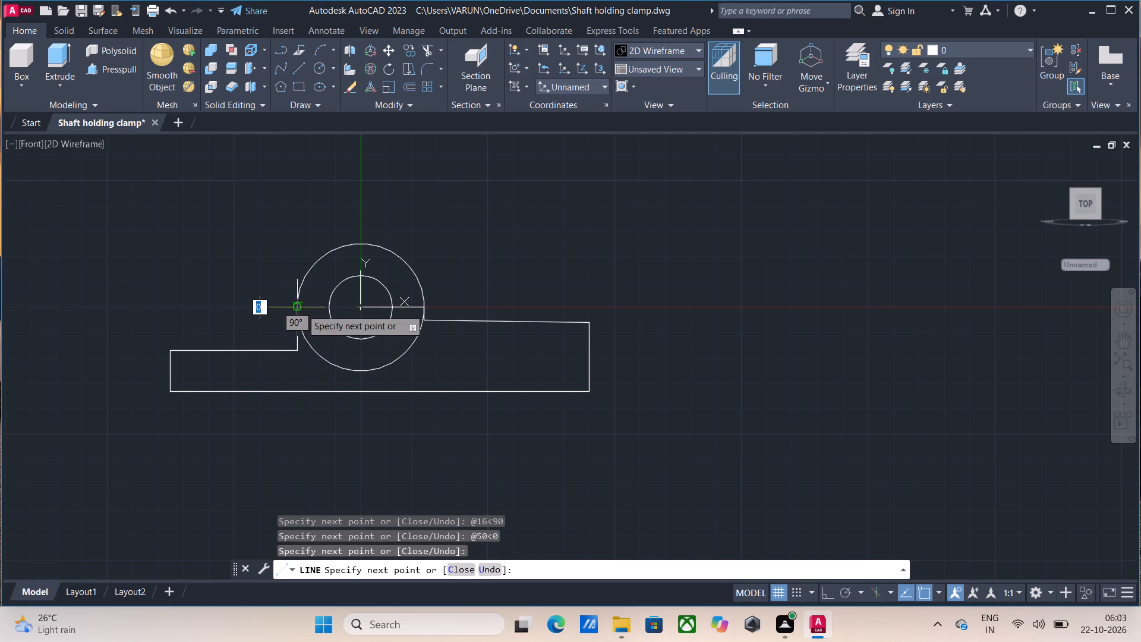
key(Escape)
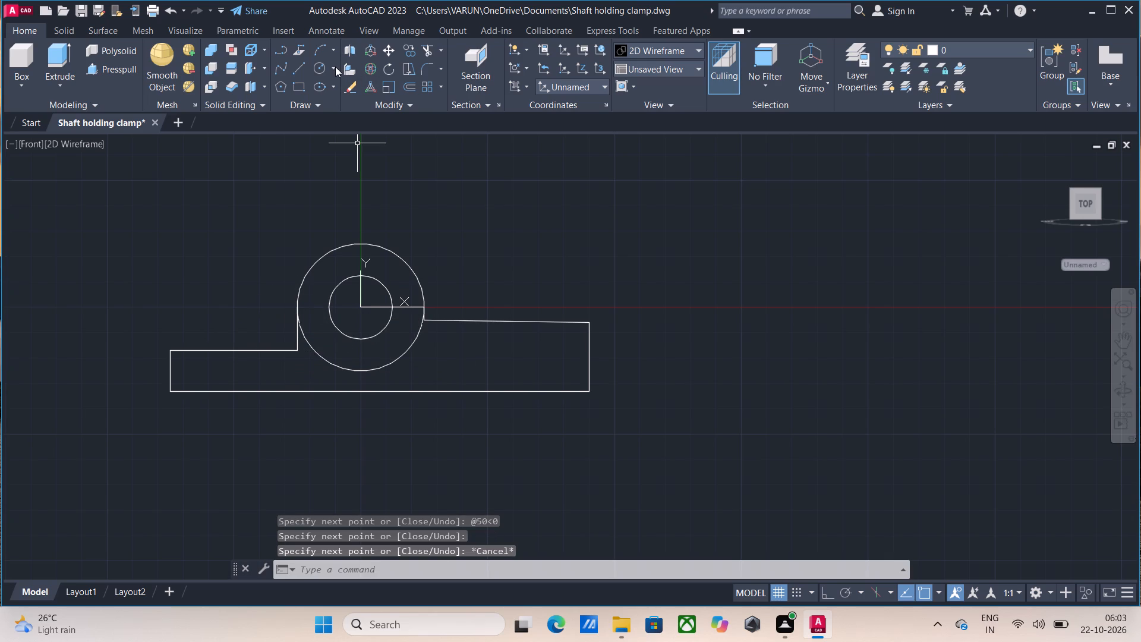
Fillet the two inner step corners beside the outer circle with radius 5, first the left one and then the right.
click(425, 68)
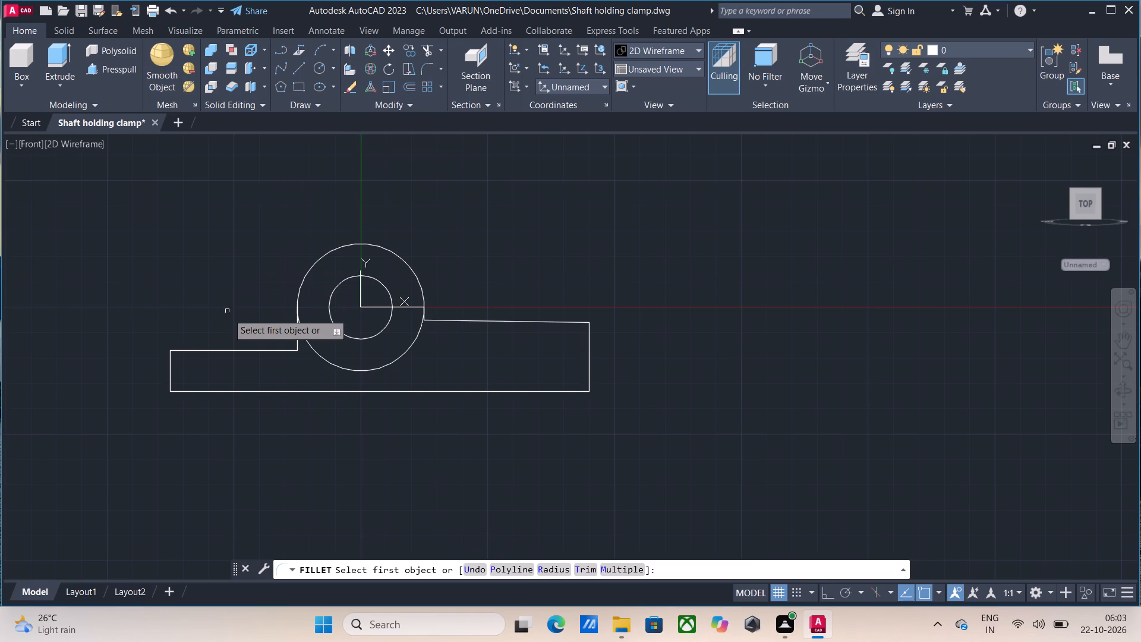
drag(261, 350, 266, 350)
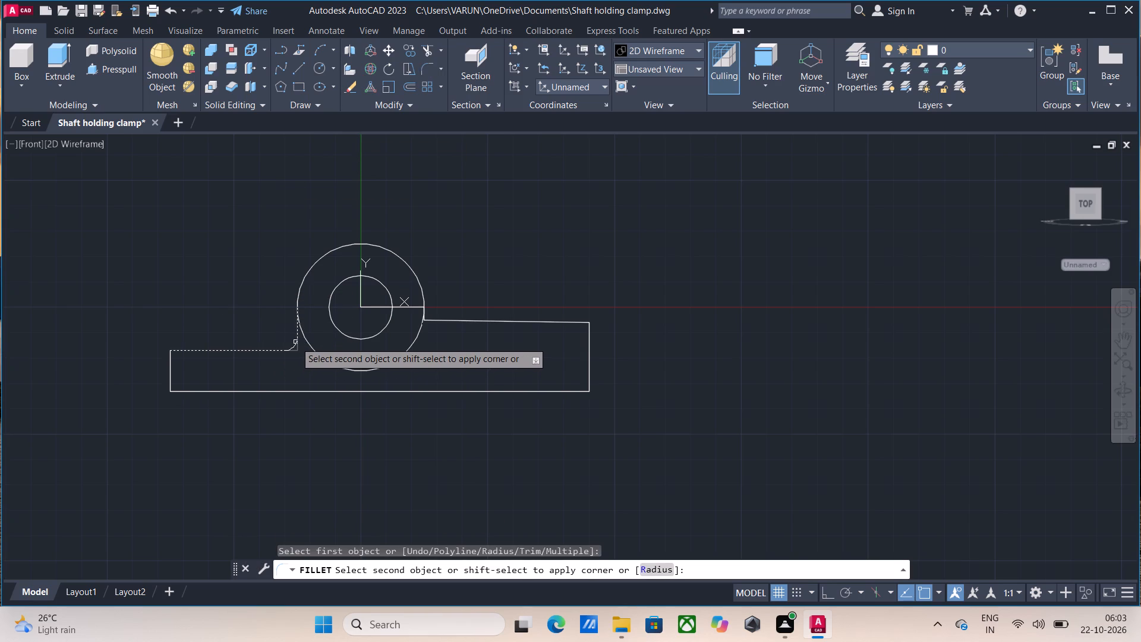
click(295, 342)
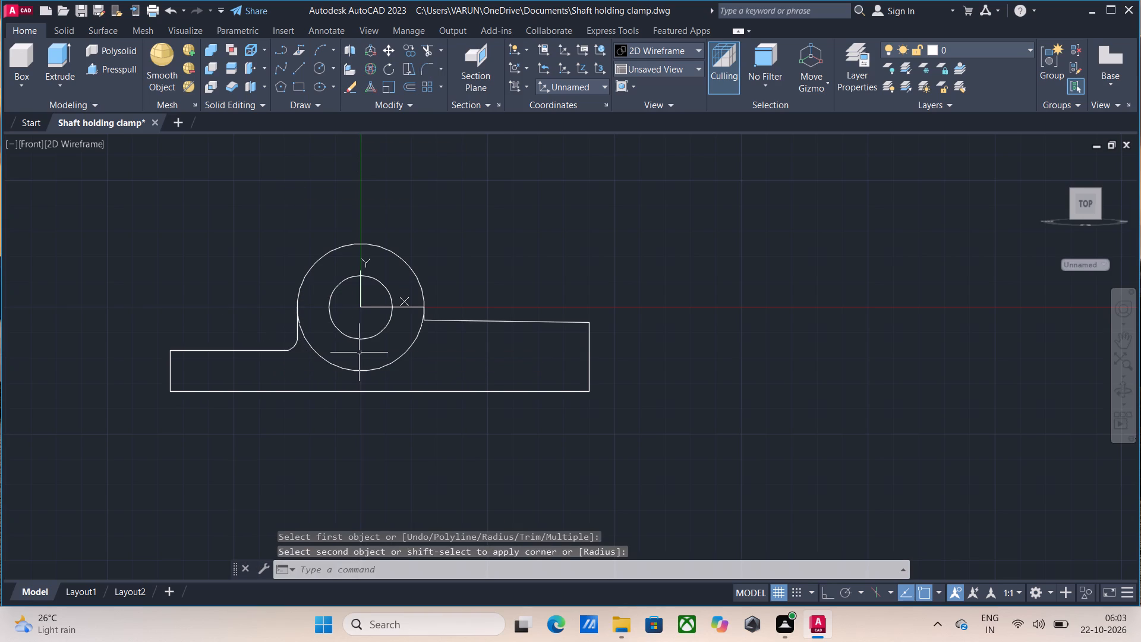
key(Return)
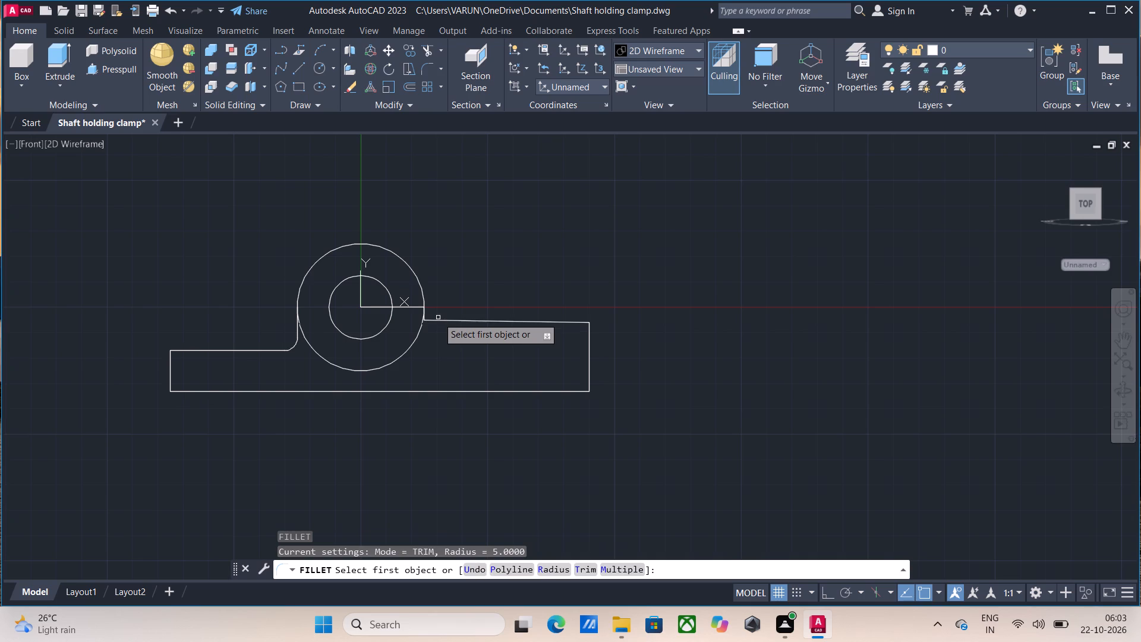
click(438, 322)
scroll(408, 319, up, 3)
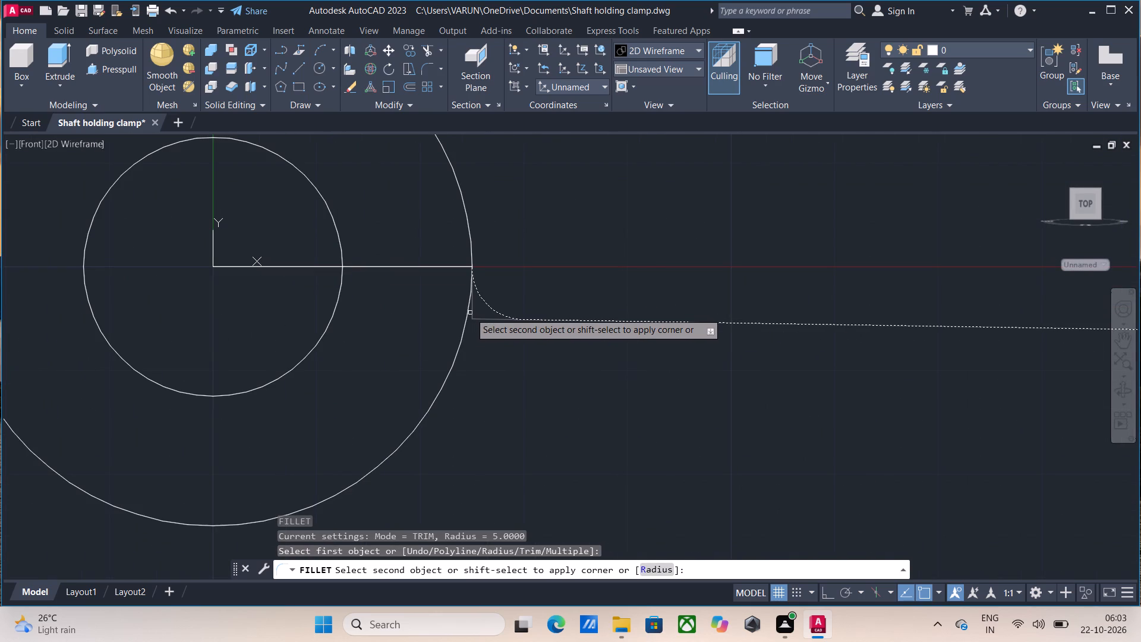
click(473, 313)
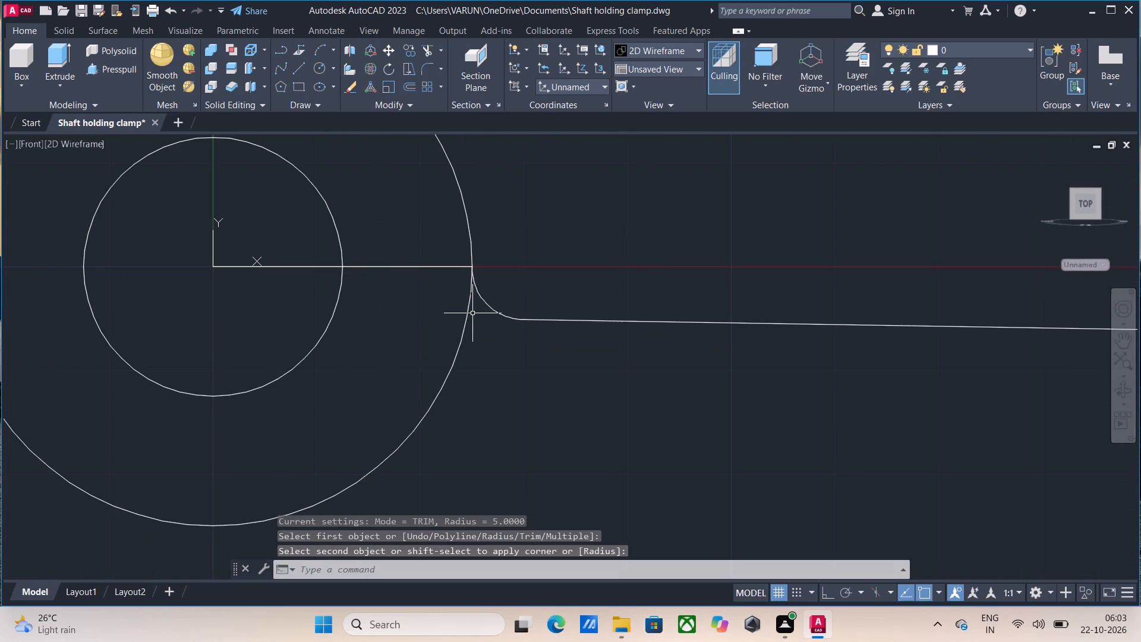
scroll(475, 311, down, 3)
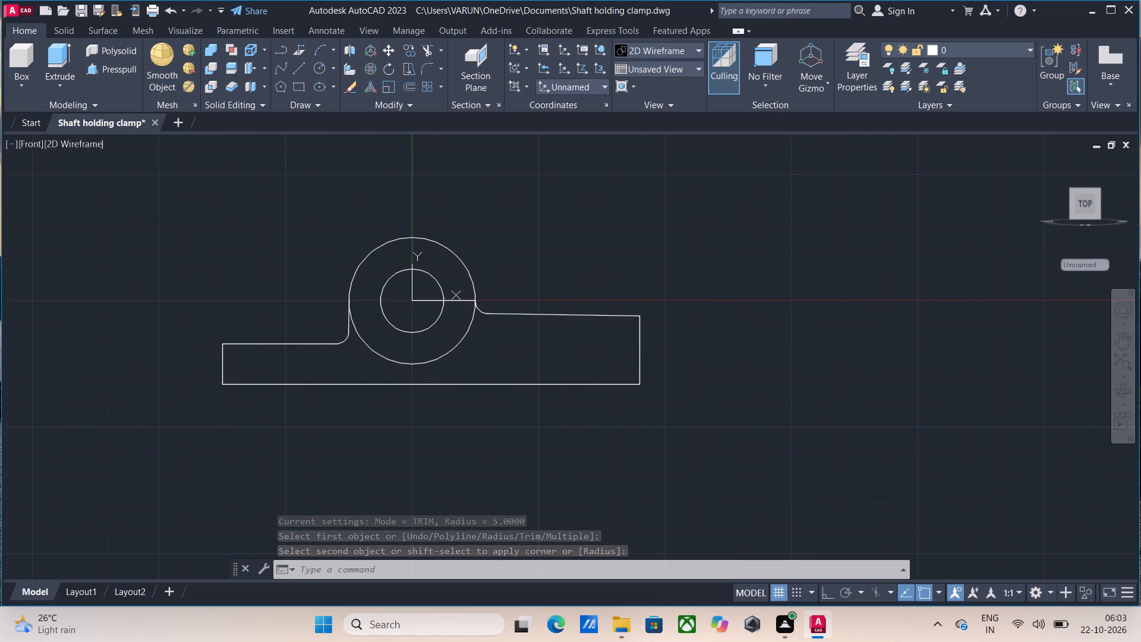
Erase the two concentric circles, leaving only the profile lines.
click(452, 348)
click(432, 326)
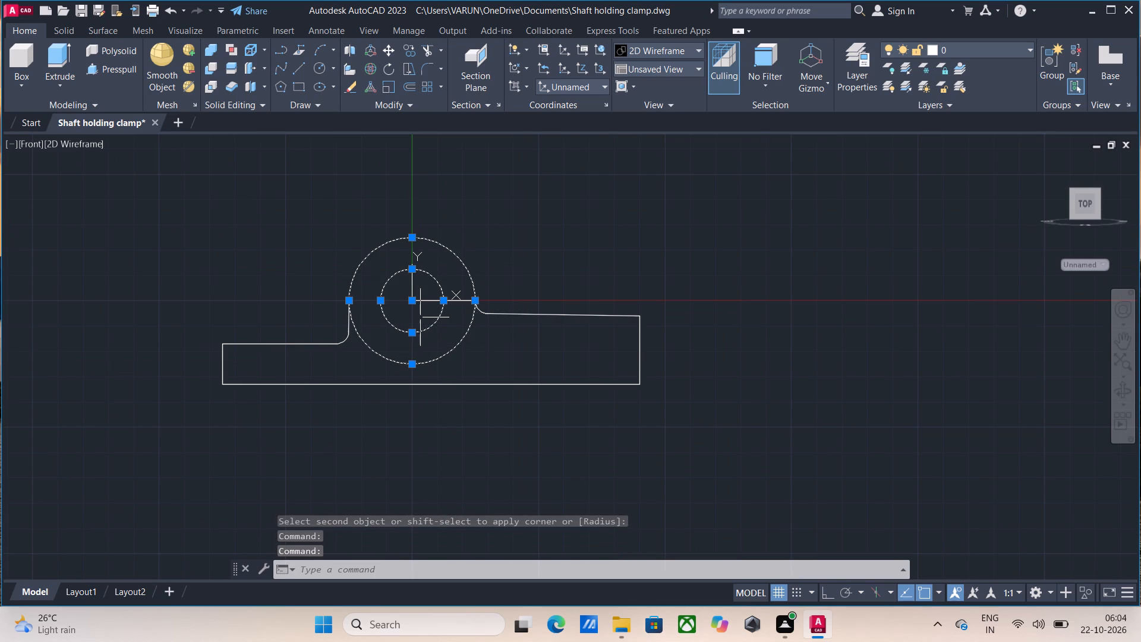
key(Delete)
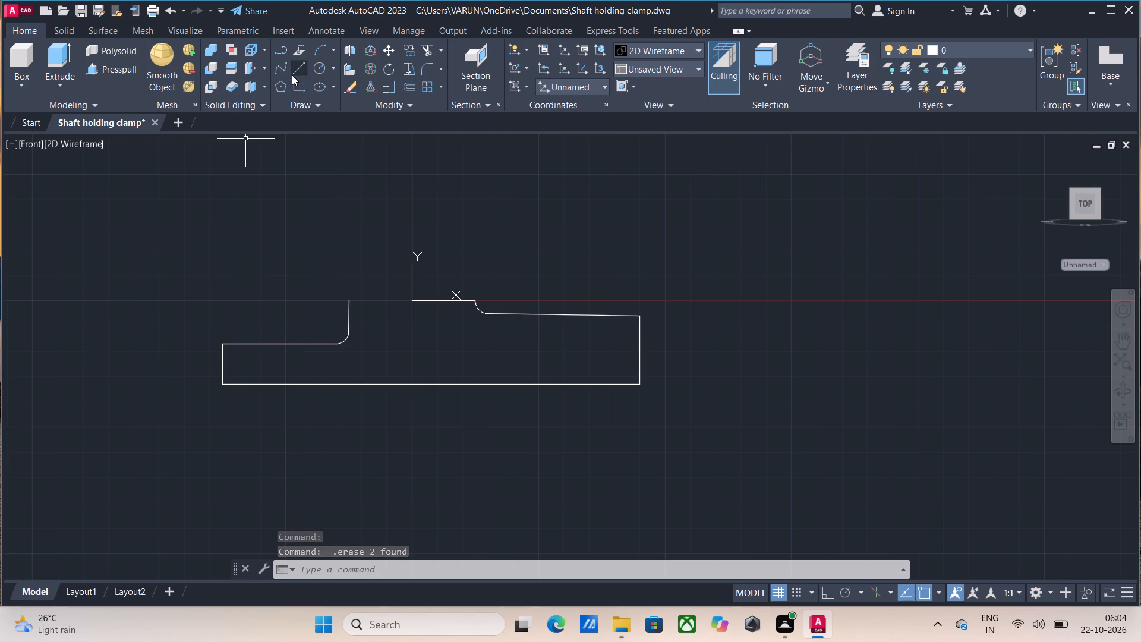
Close the profile with a line from the top of the left vertical edge to the origin.
click(292, 75)
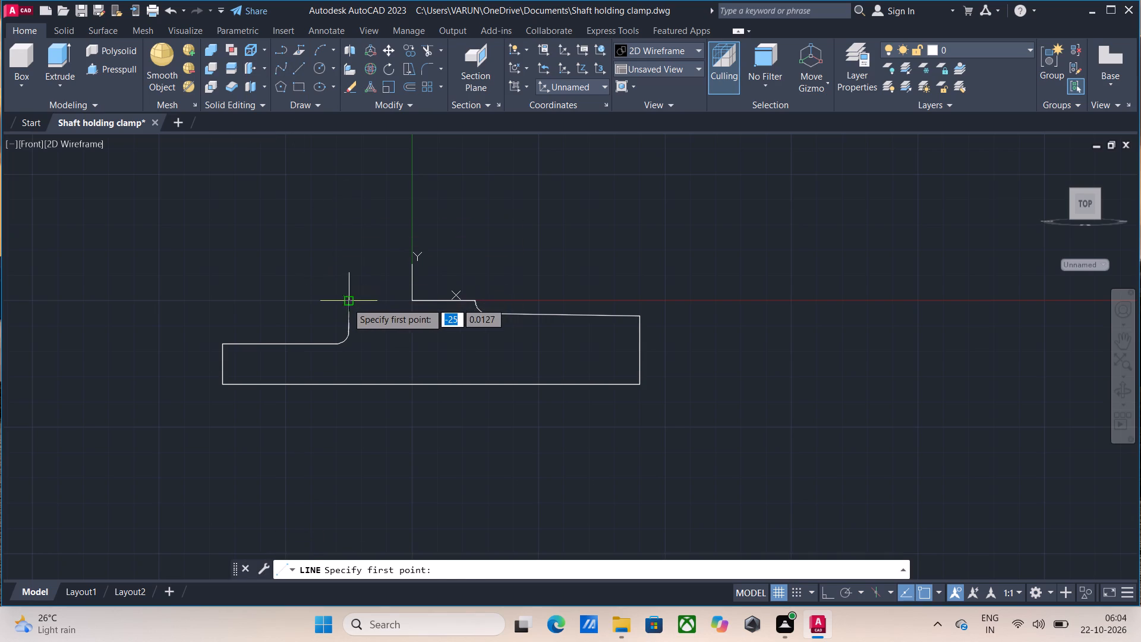
click(347, 303)
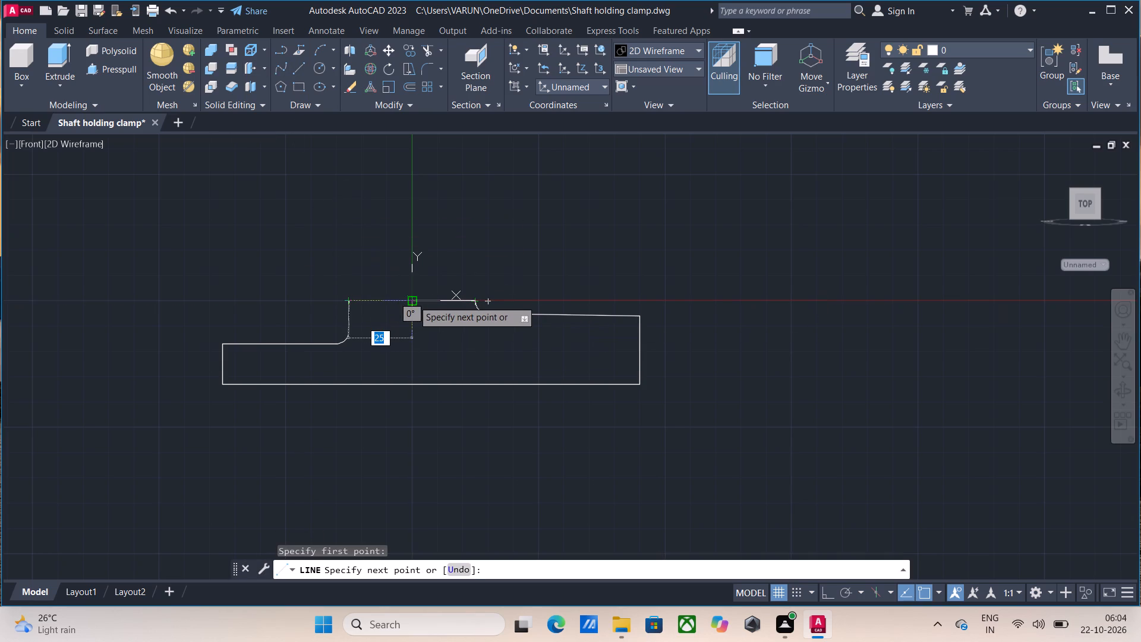
click(413, 300)
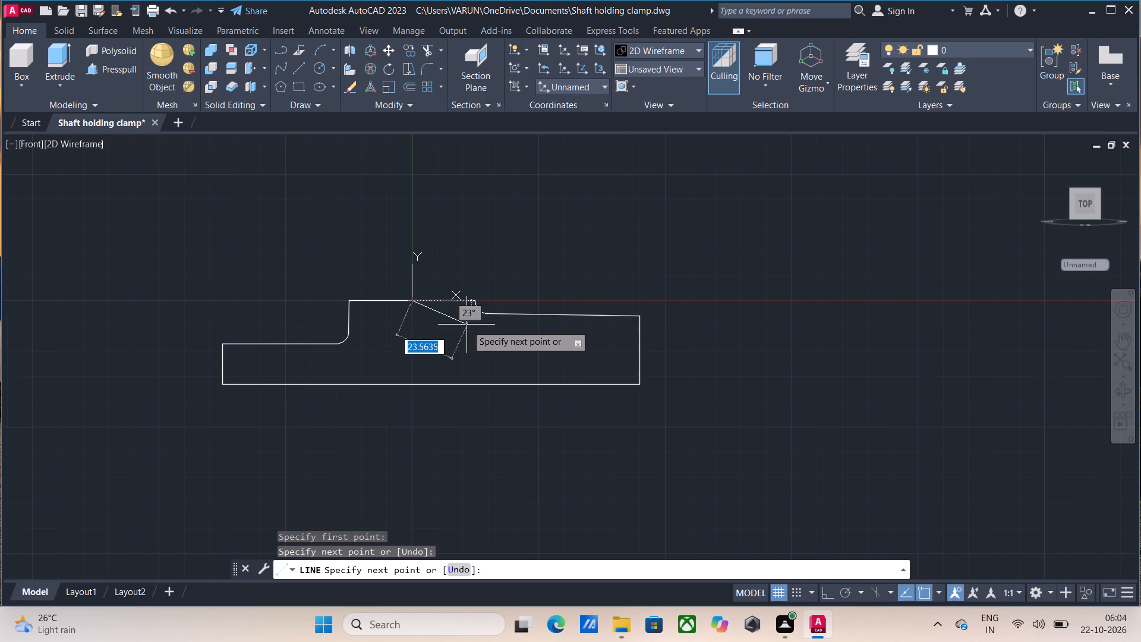
key(Escape)
Join all the profile lines and fillet arcs into one closed polyline.
drag(104, 259, 176, 281)
click(847, 483)
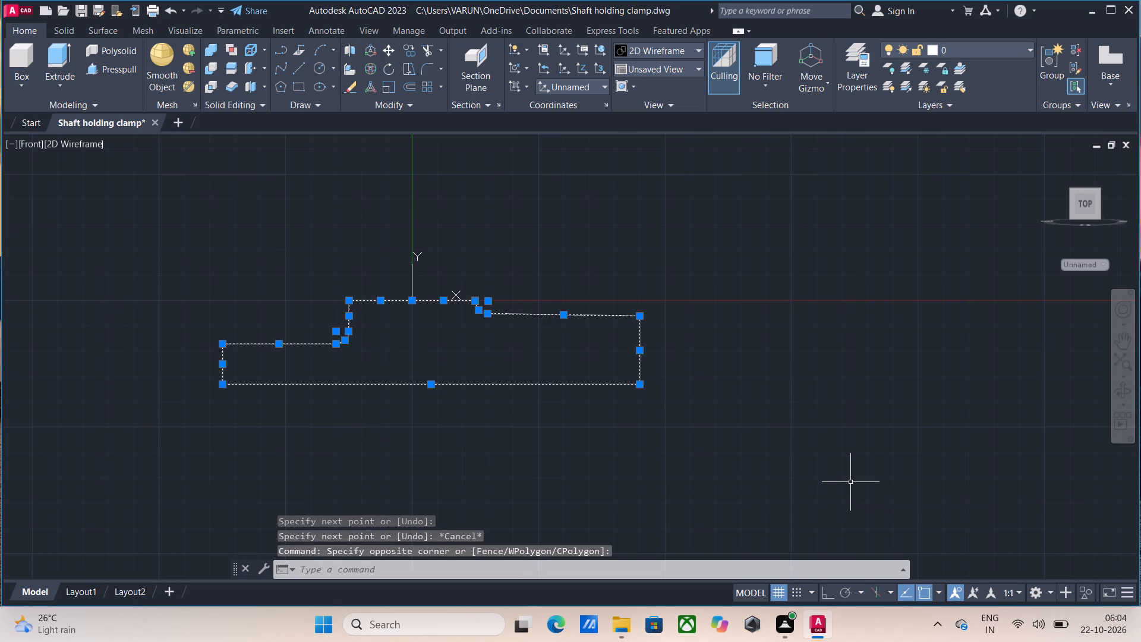
key(j)
key(Return)
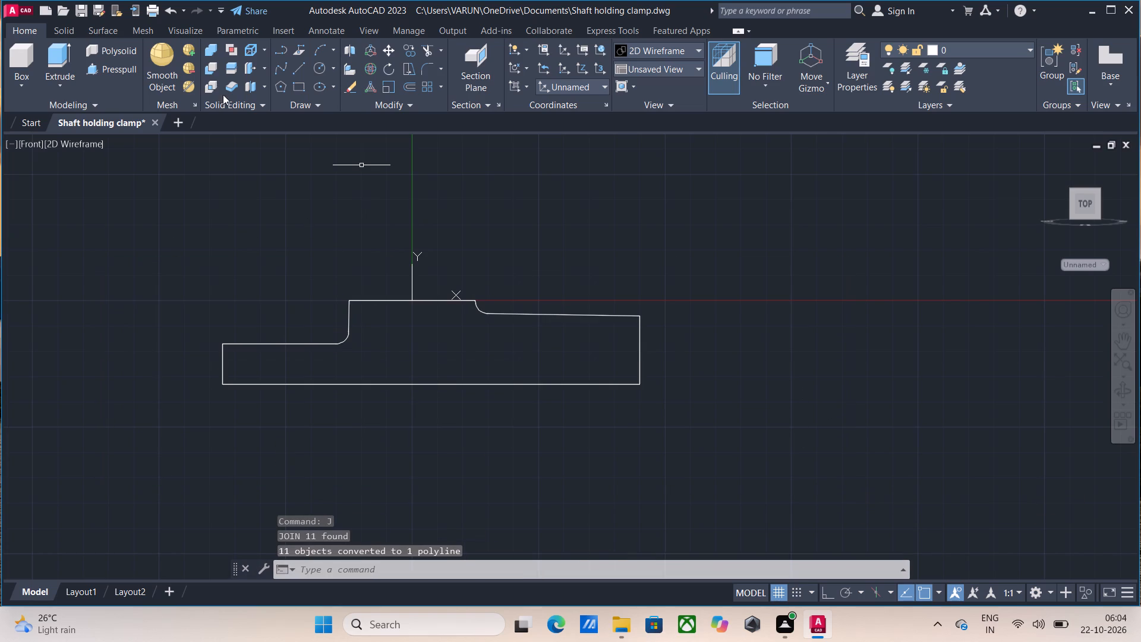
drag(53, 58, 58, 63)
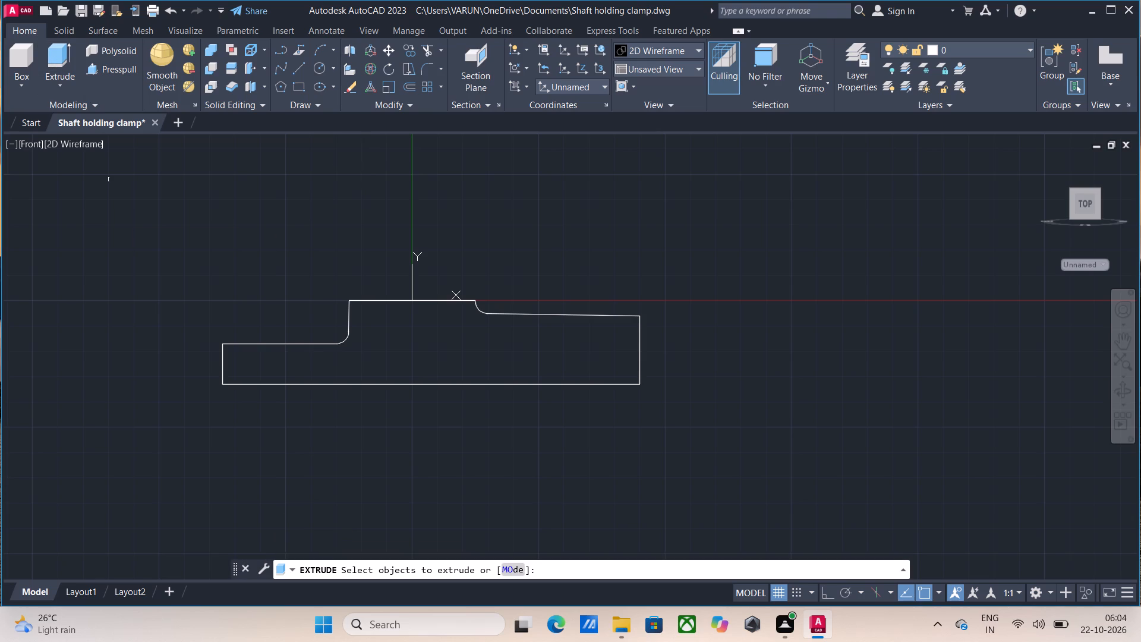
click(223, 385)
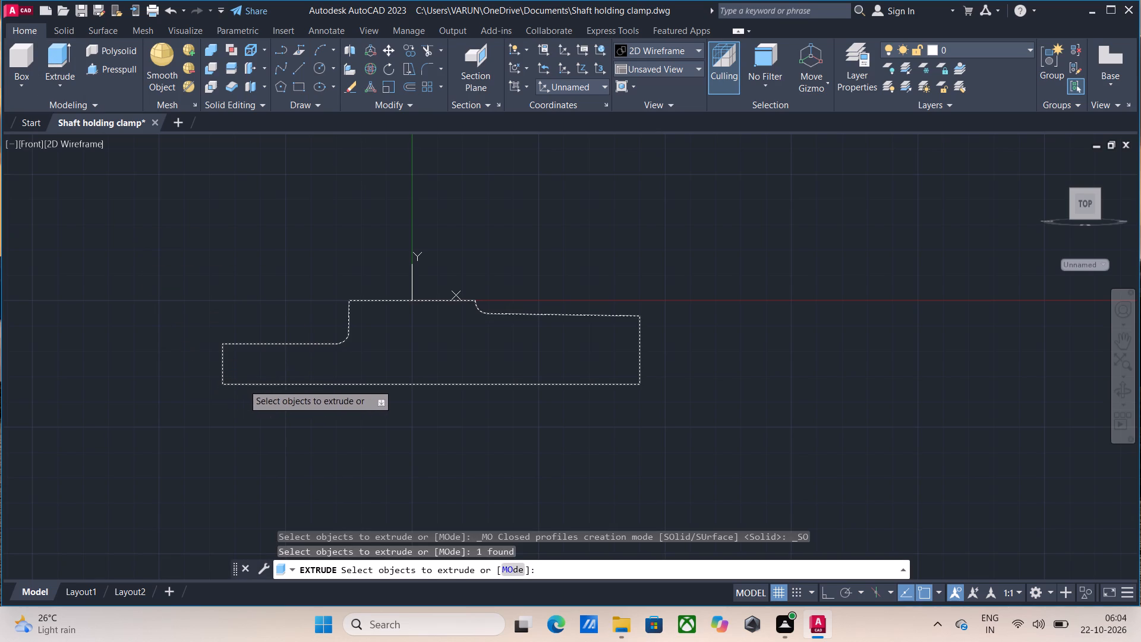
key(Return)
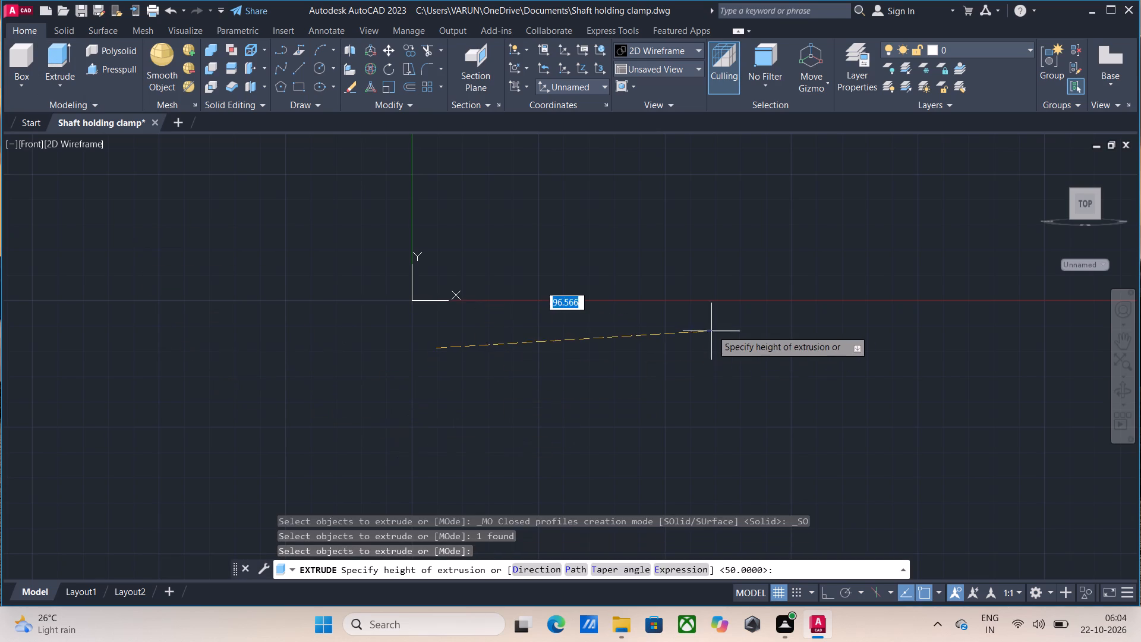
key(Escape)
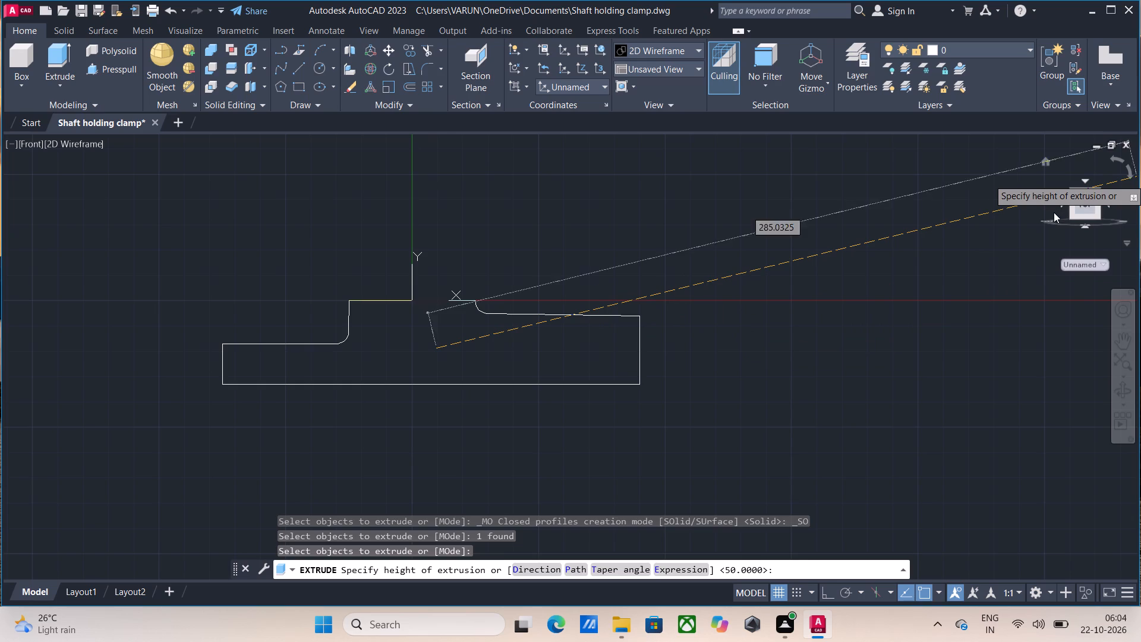
From an isometric view, extrude the closed base profile to a height of 56 as a solid.
click(1070, 214)
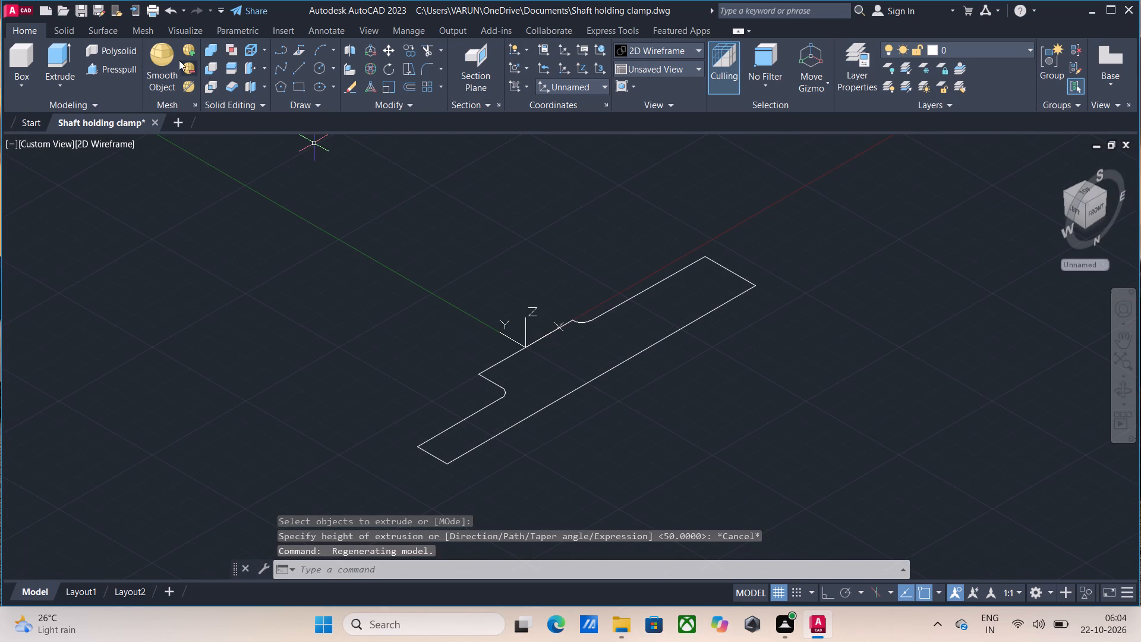
click(59, 59)
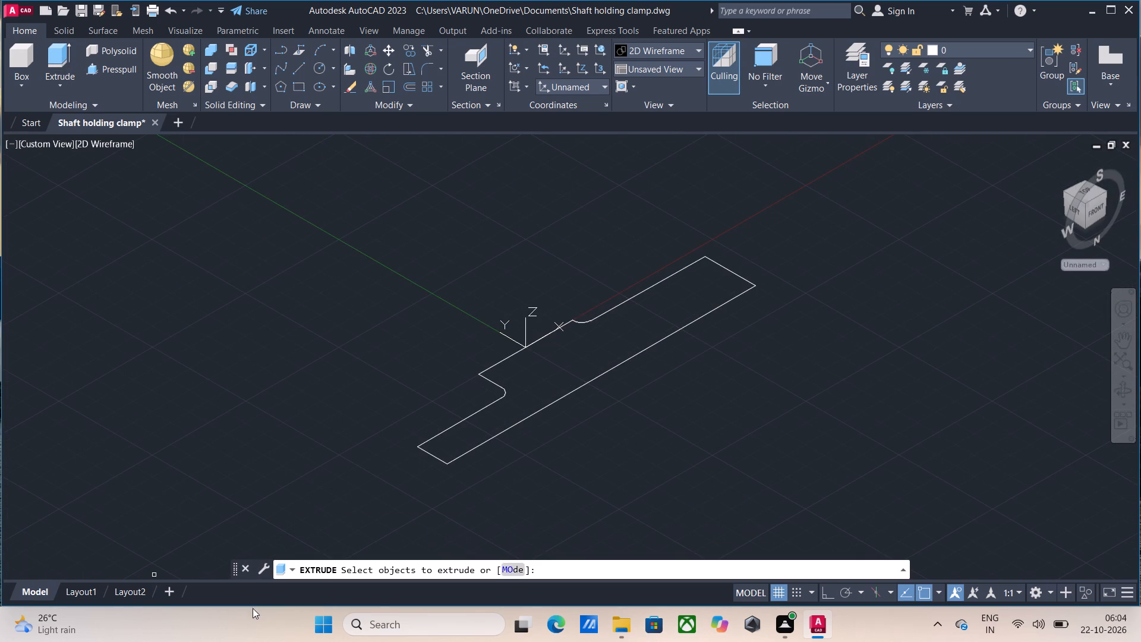
click(423, 443)
key(Return)
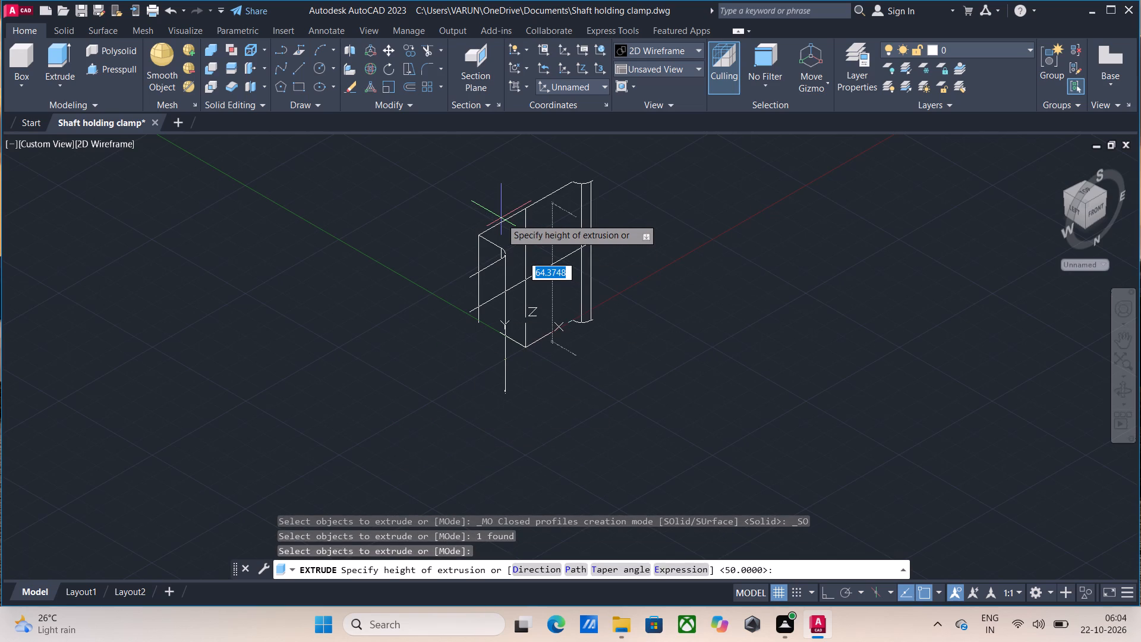
text(56)
key(Return)
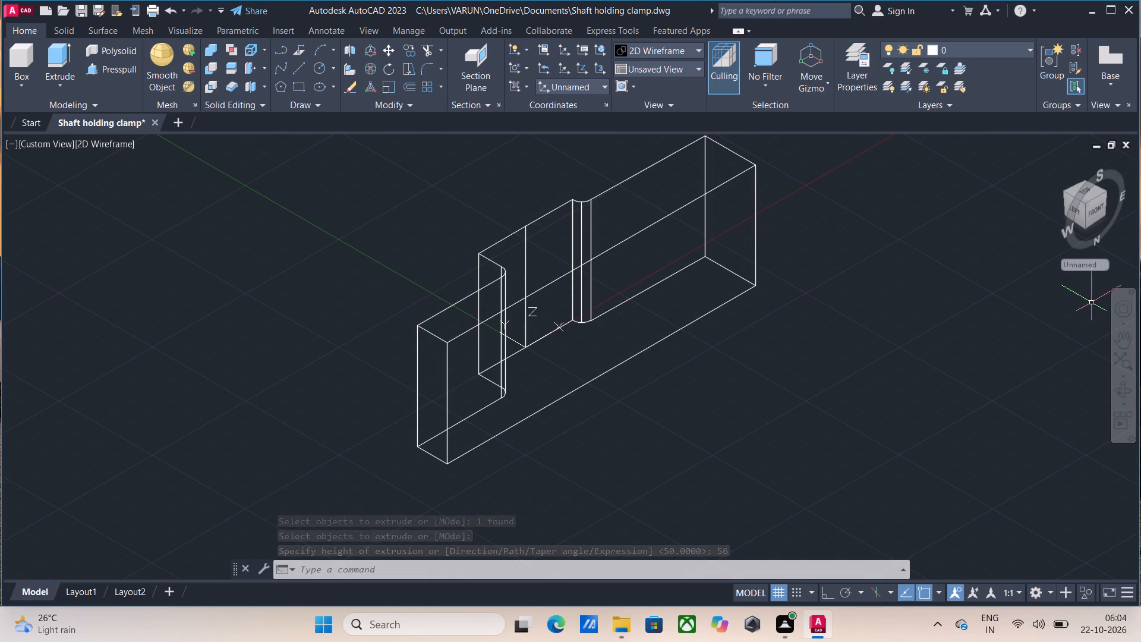
In the Front view, draw a circle of radius 25 centred at the origin on the profile's top edge.
click(1091, 188)
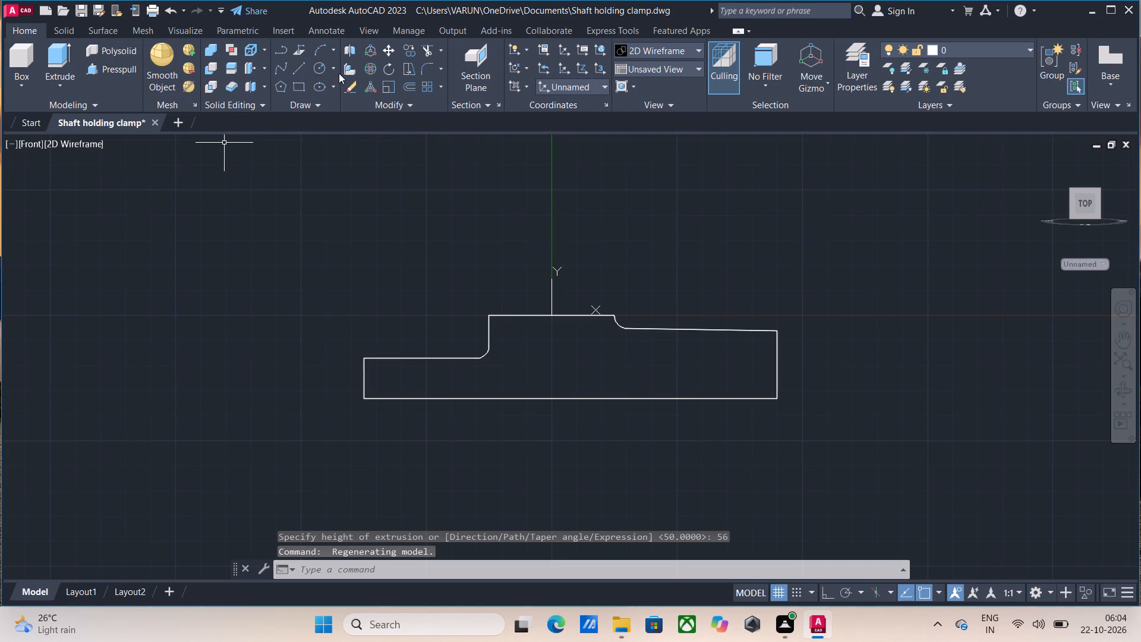
click(317, 68)
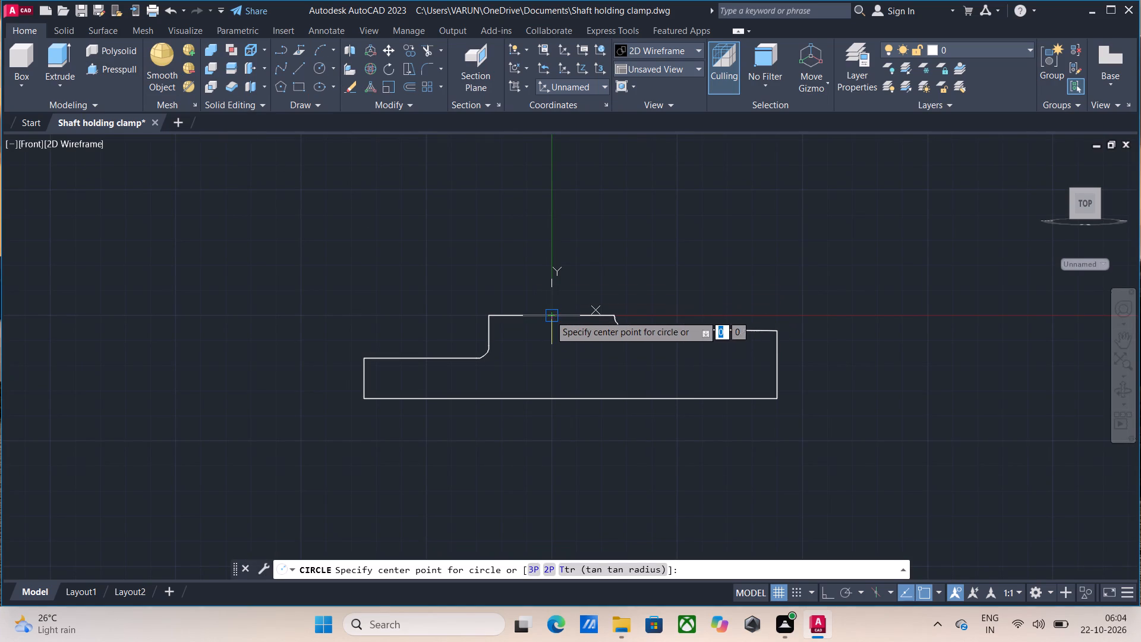
click(551, 314)
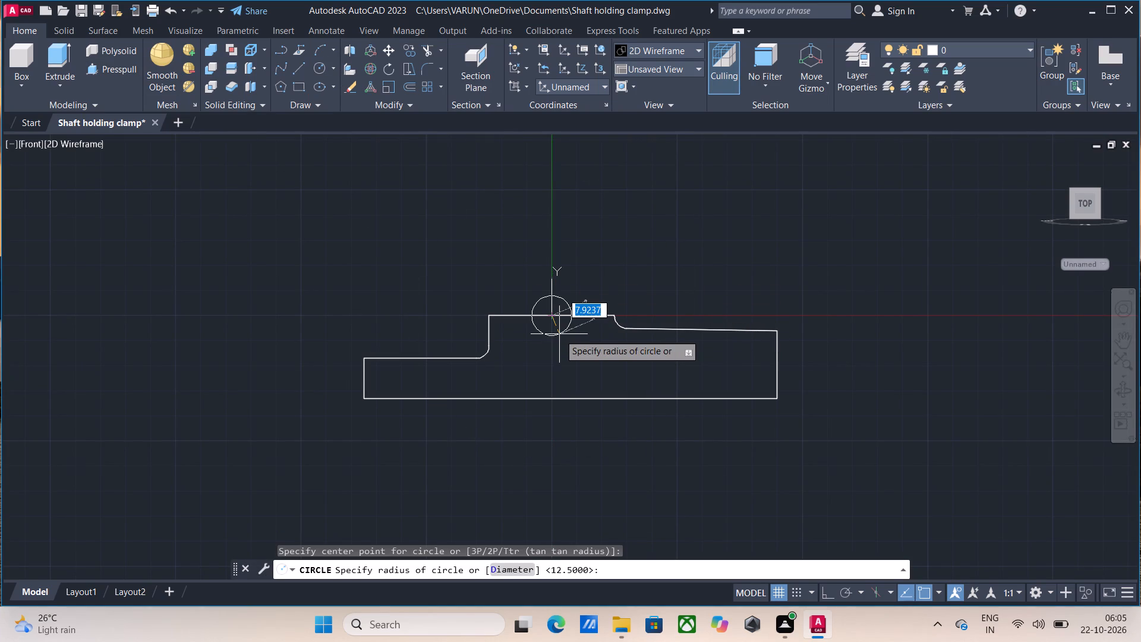
text(25)
key(Return)
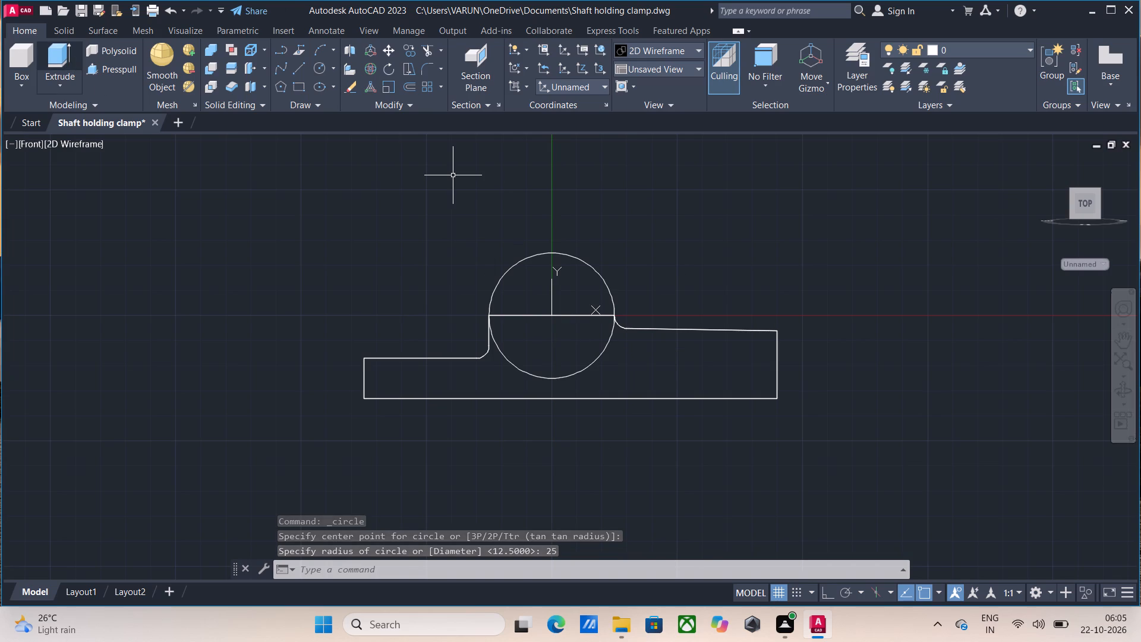
From an isometric view, move the radius 25 circle 28 units from its centre along the solid's extrusion direction.
click(1074, 216)
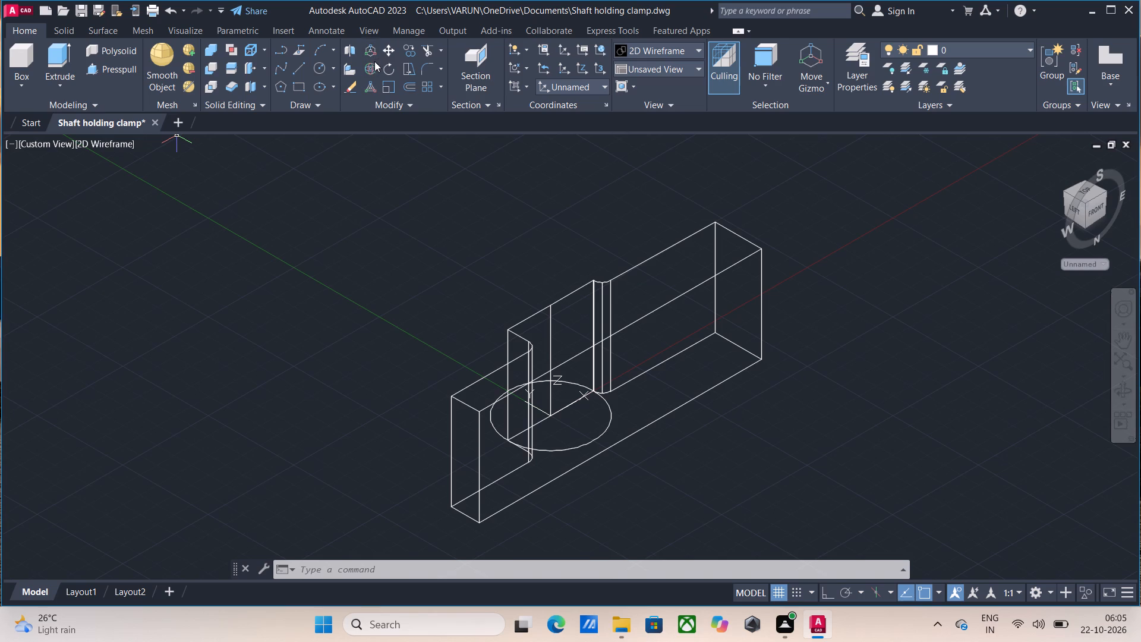
click(387, 51)
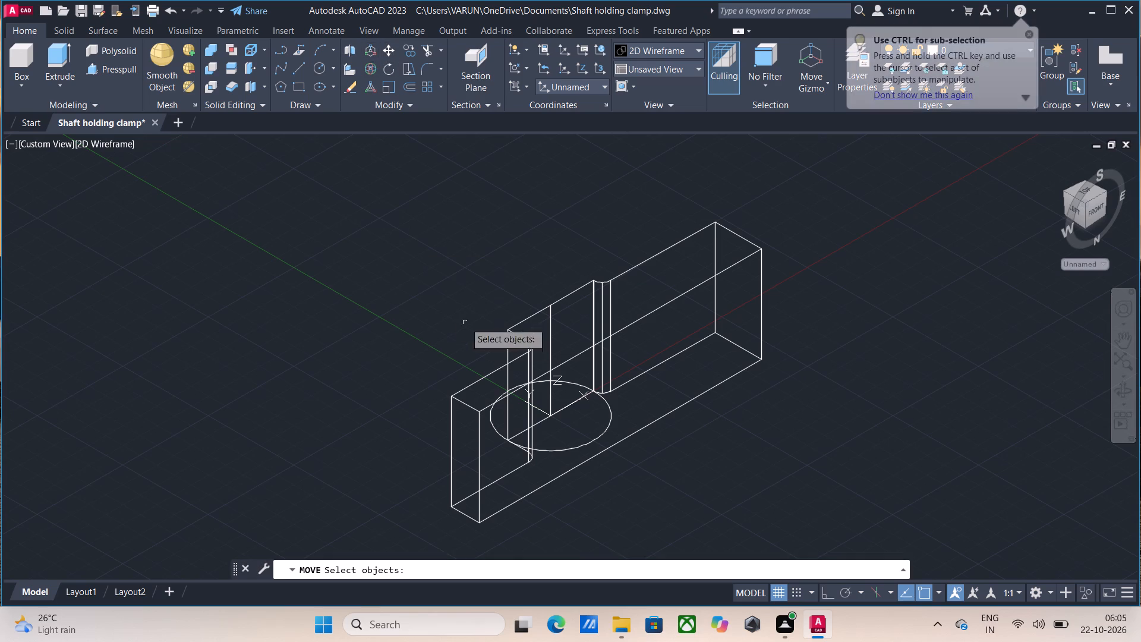
click(557, 451)
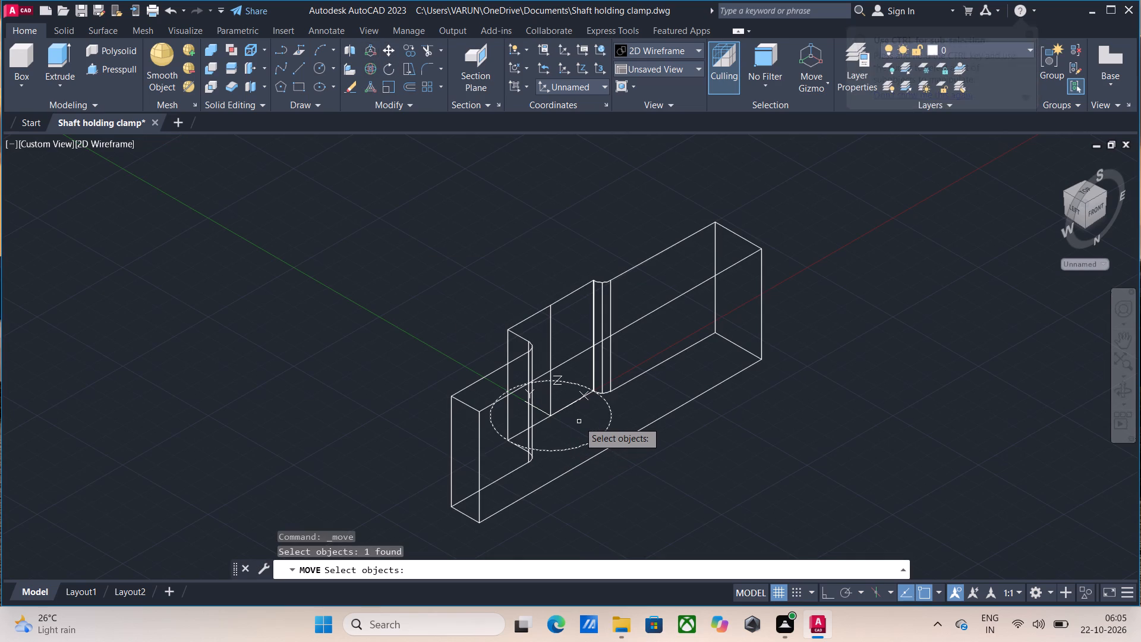
key(Return)
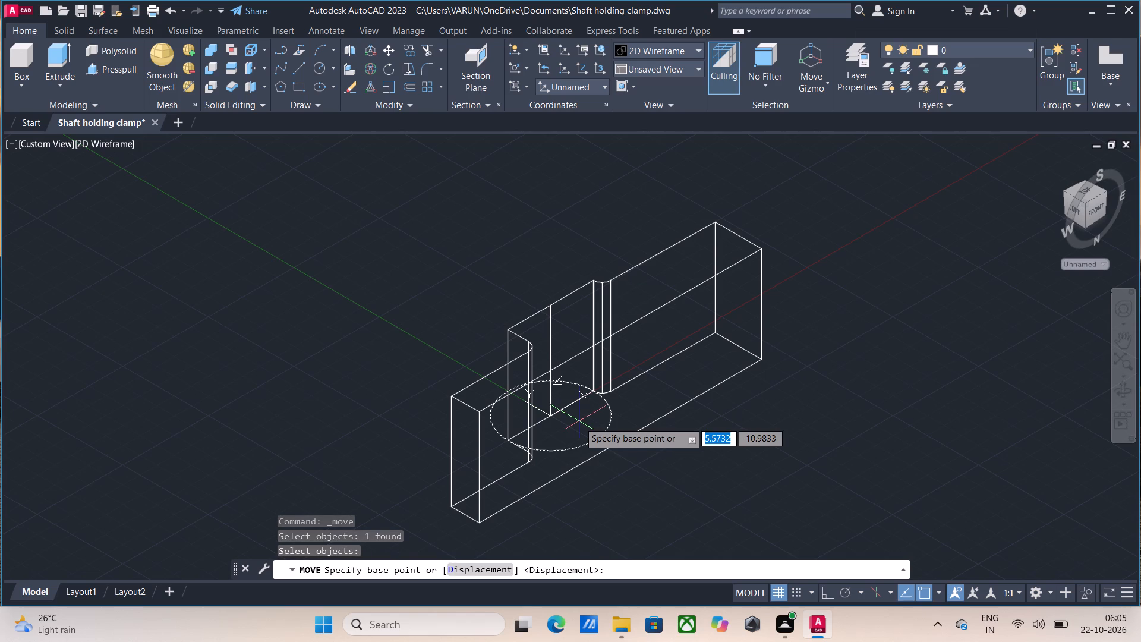
click(548, 414)
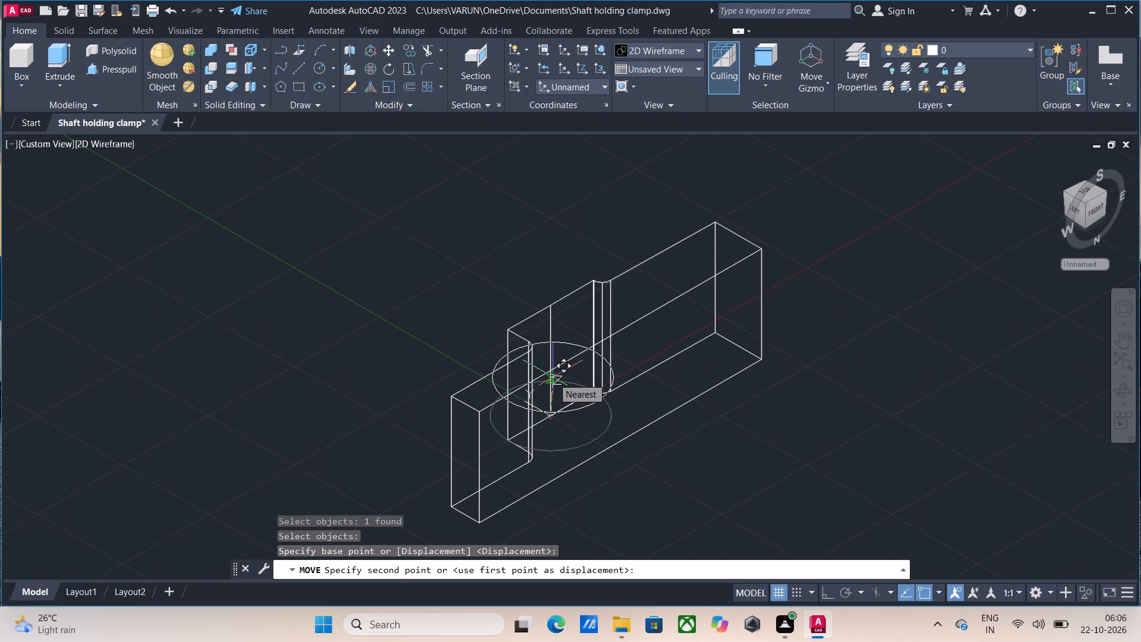
text(28)
key(Return)
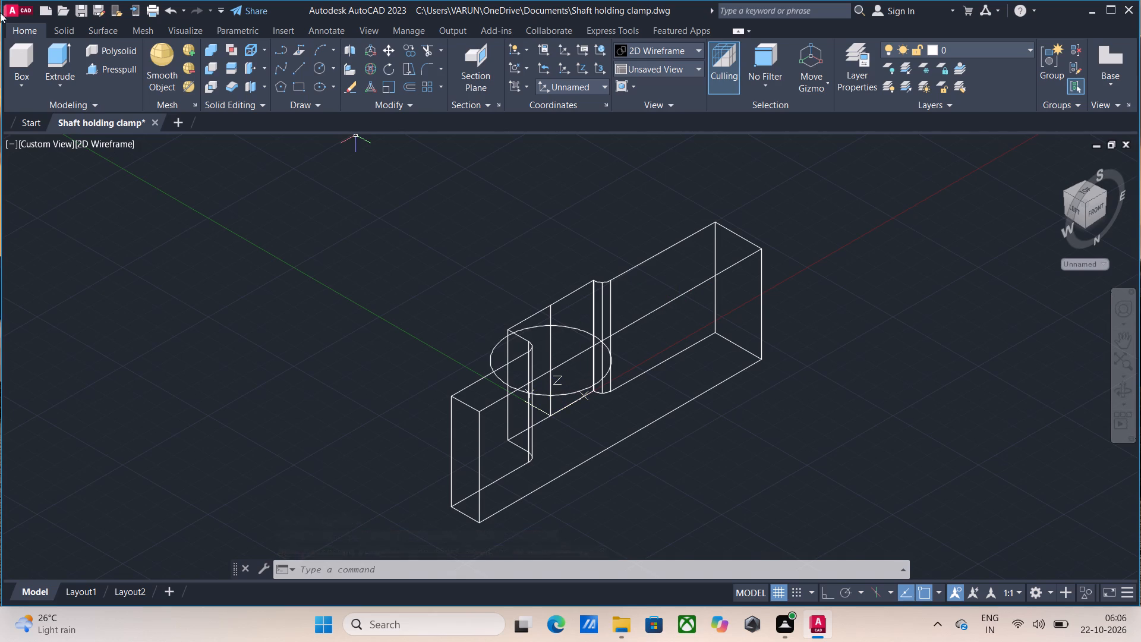
Start extruding the moved radius 25 circle.
click(59, 61)
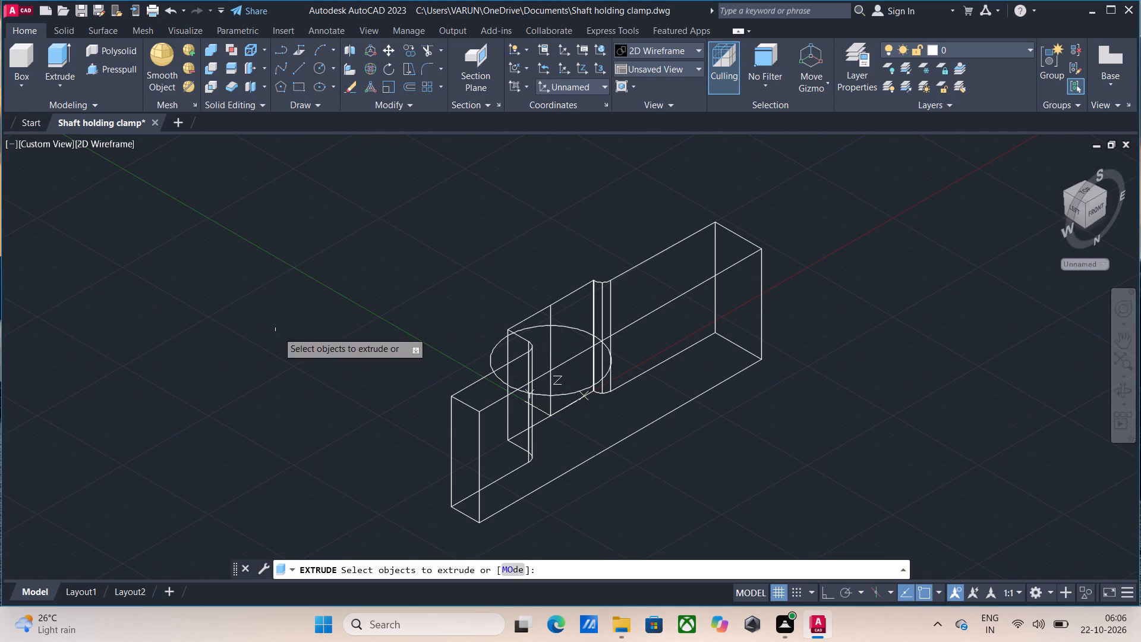
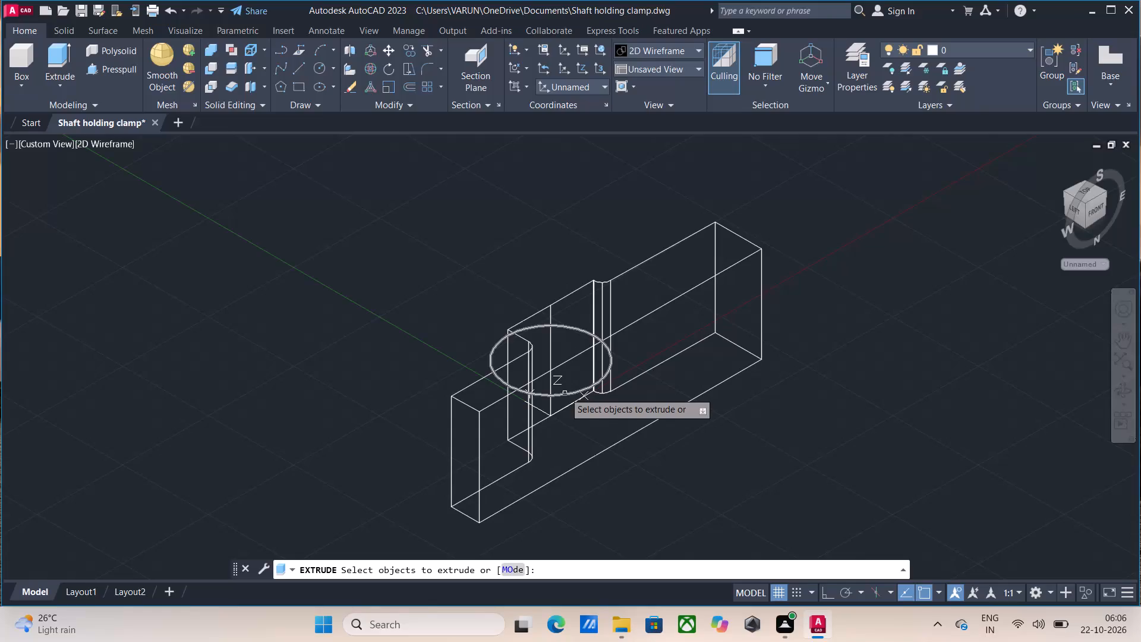
Abandon the pending extrusion and undo the move of the radius 25 circle along the solid's extrusion direction.
key(ctrl+z)
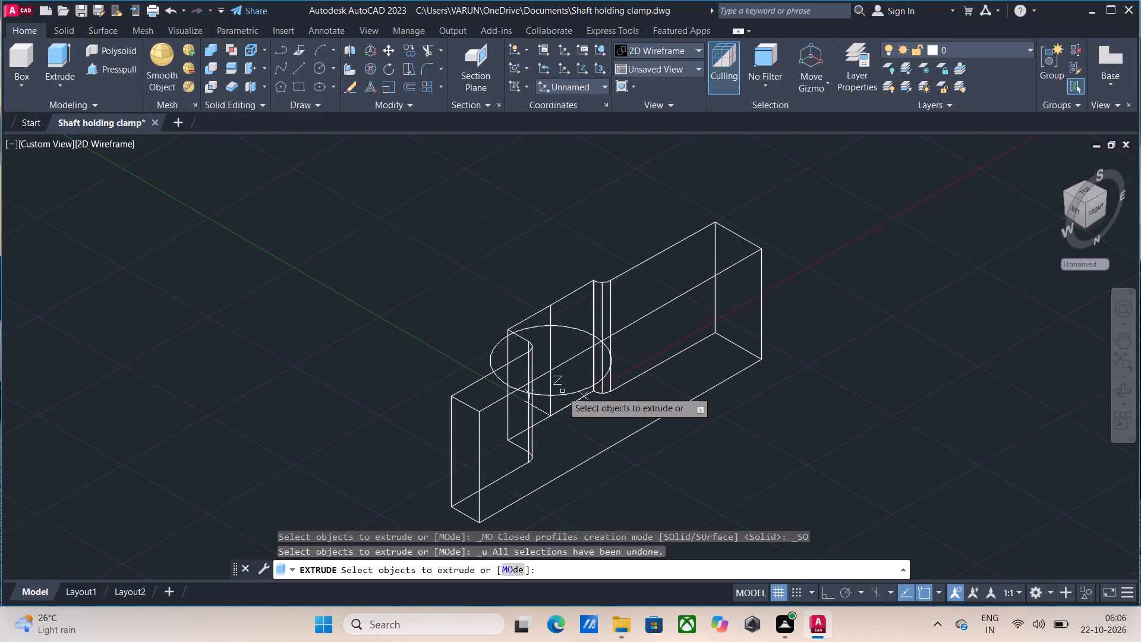
key(ctrl+z)
key(ctrl+z)
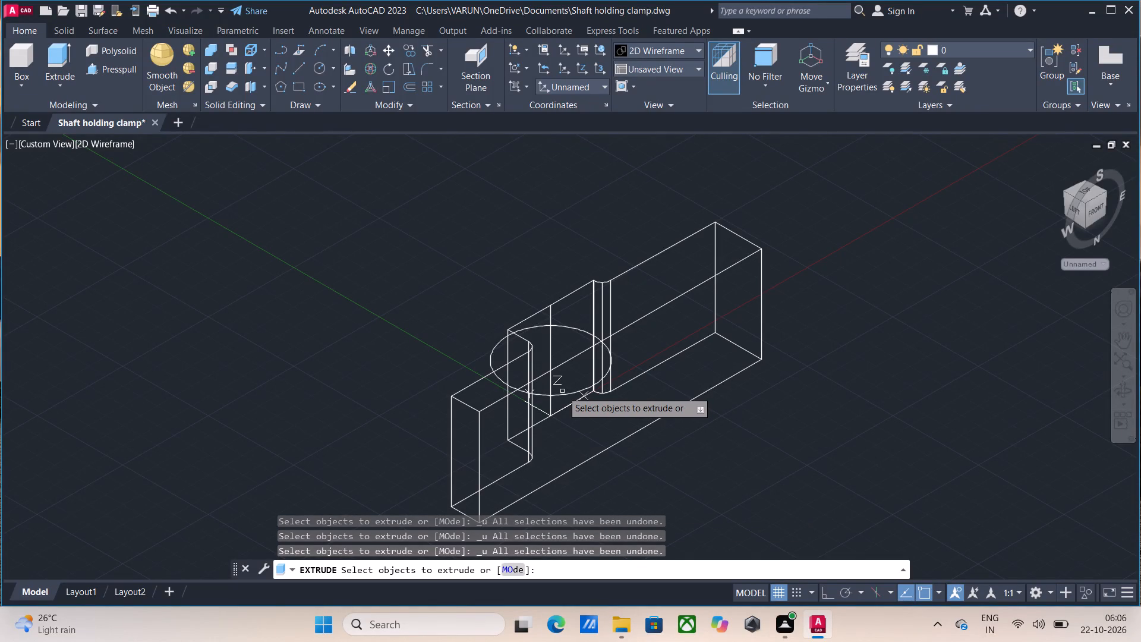
key(Escape)
key(ctrl+z)
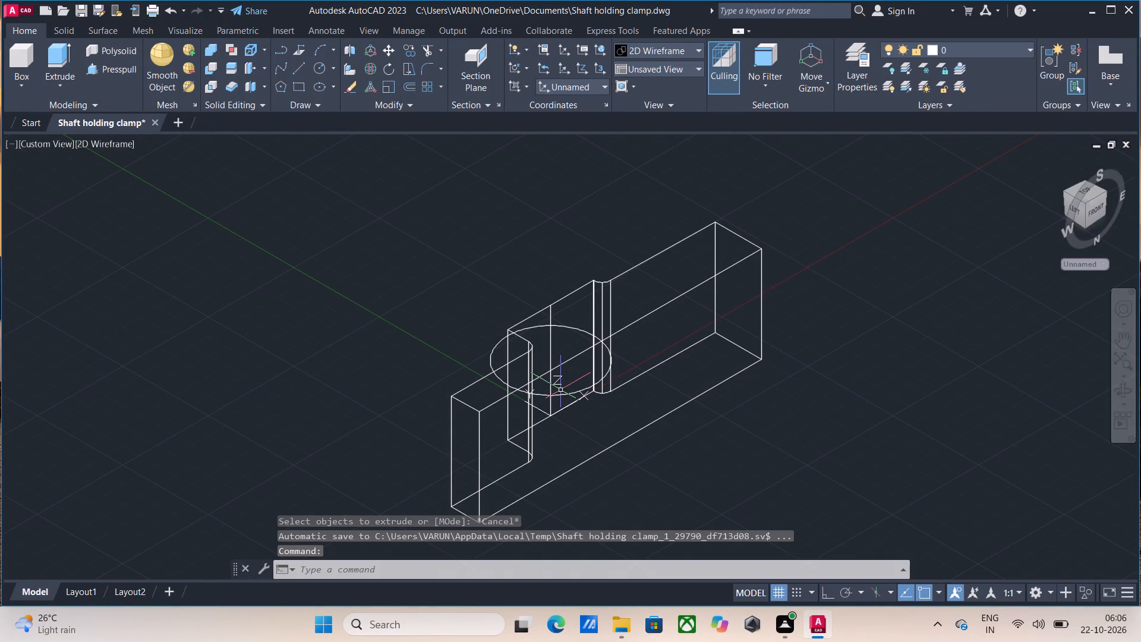
key(ctrl+z)
key(ctrl+z)
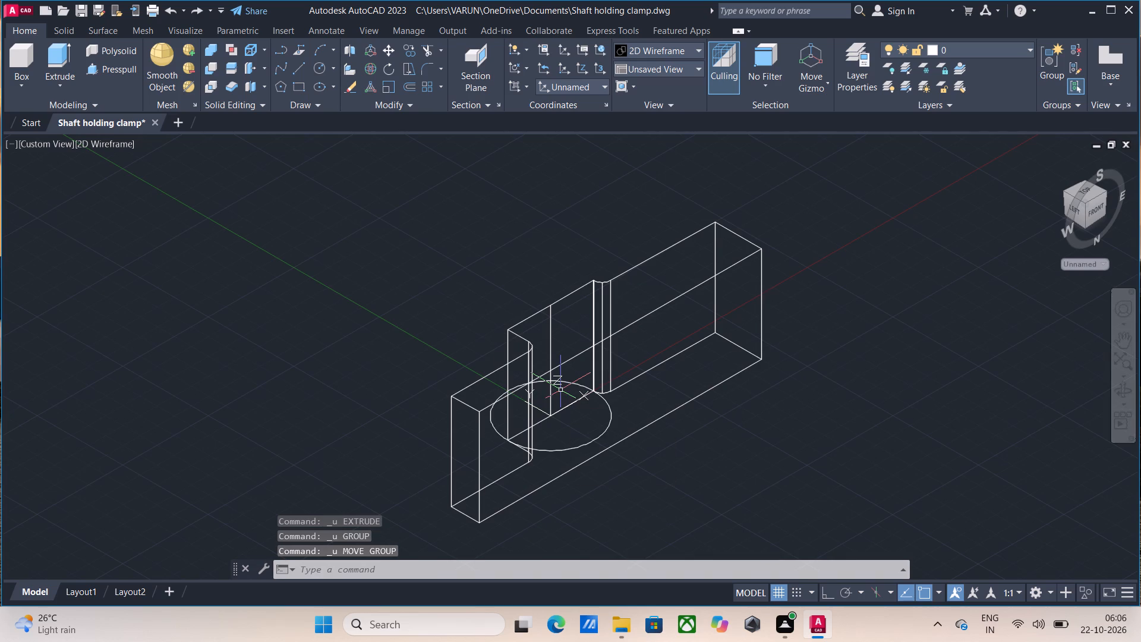
Extrude the radius 25 circle 5 units outward, away from the base solid.
click(46, 53)
click(554, 452)
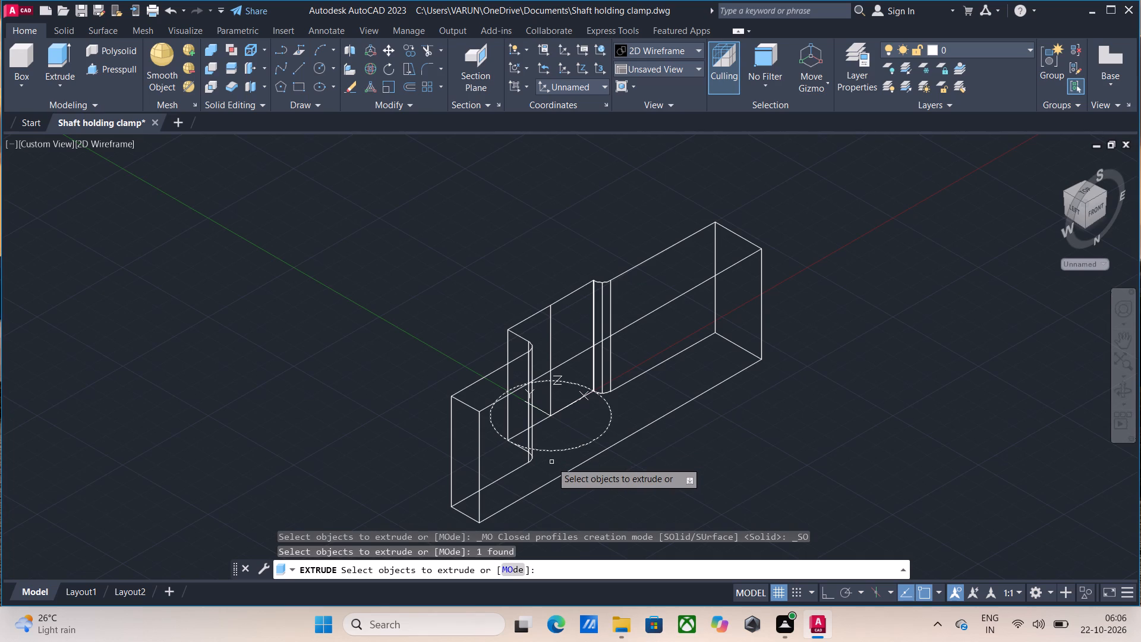
key(Return)
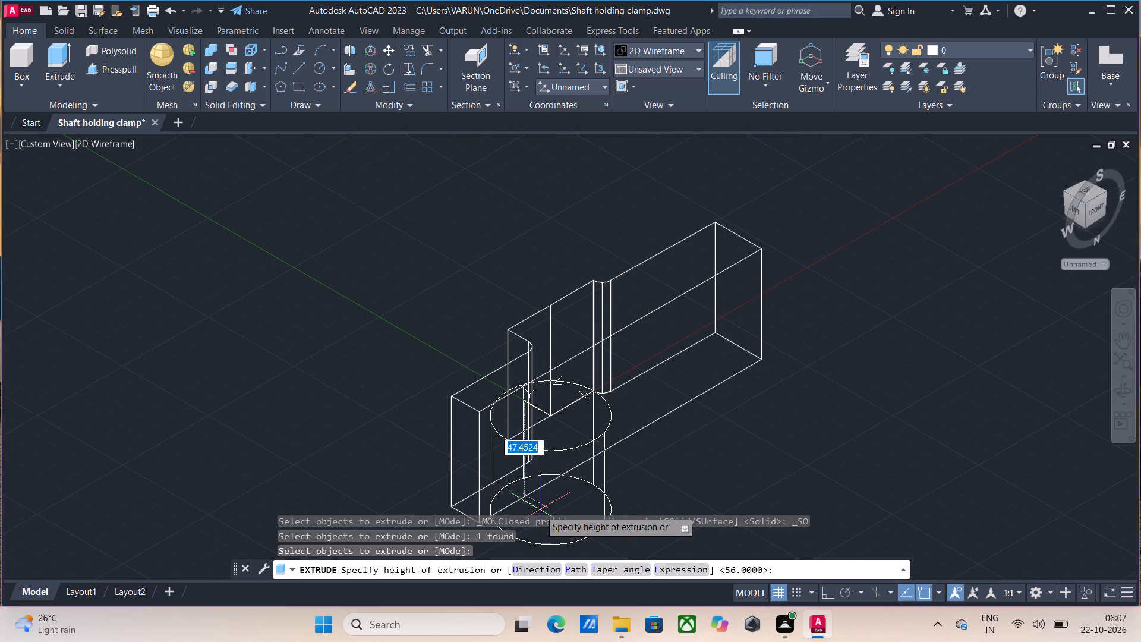
key(5)
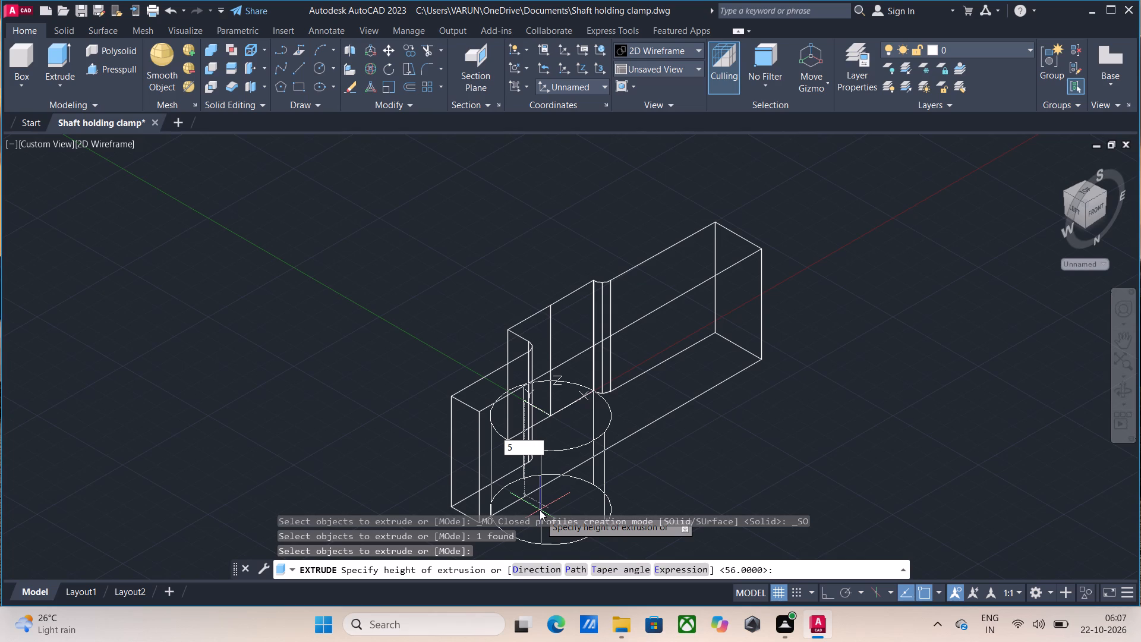
key(Return)
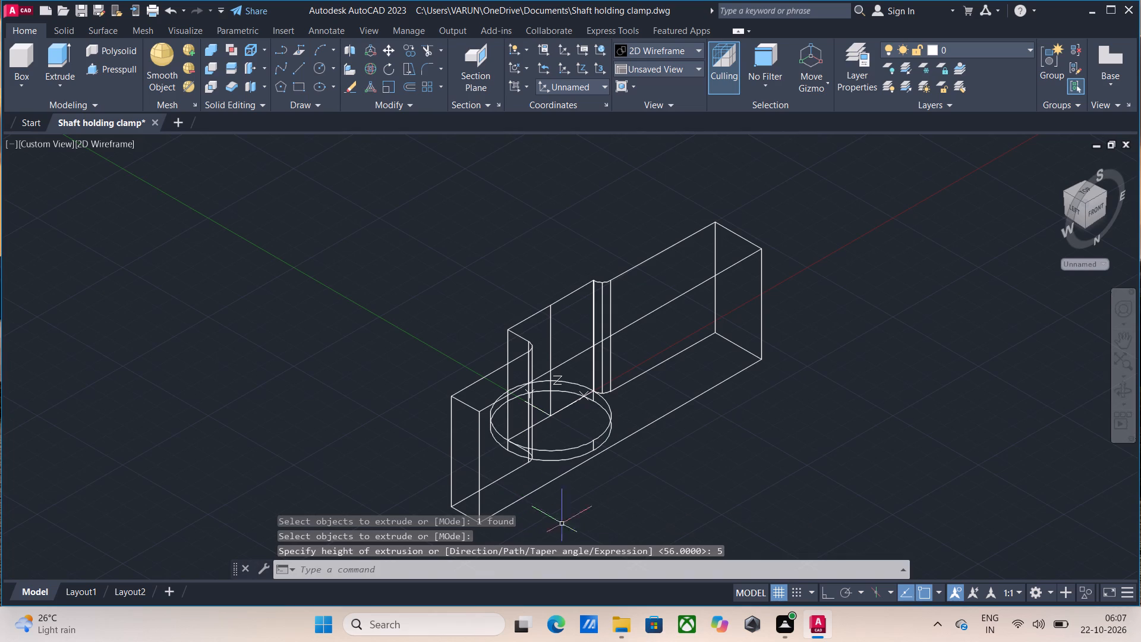
In the Front view, draw a circle of radius 25 centred at the origin.
click(1094, 191)
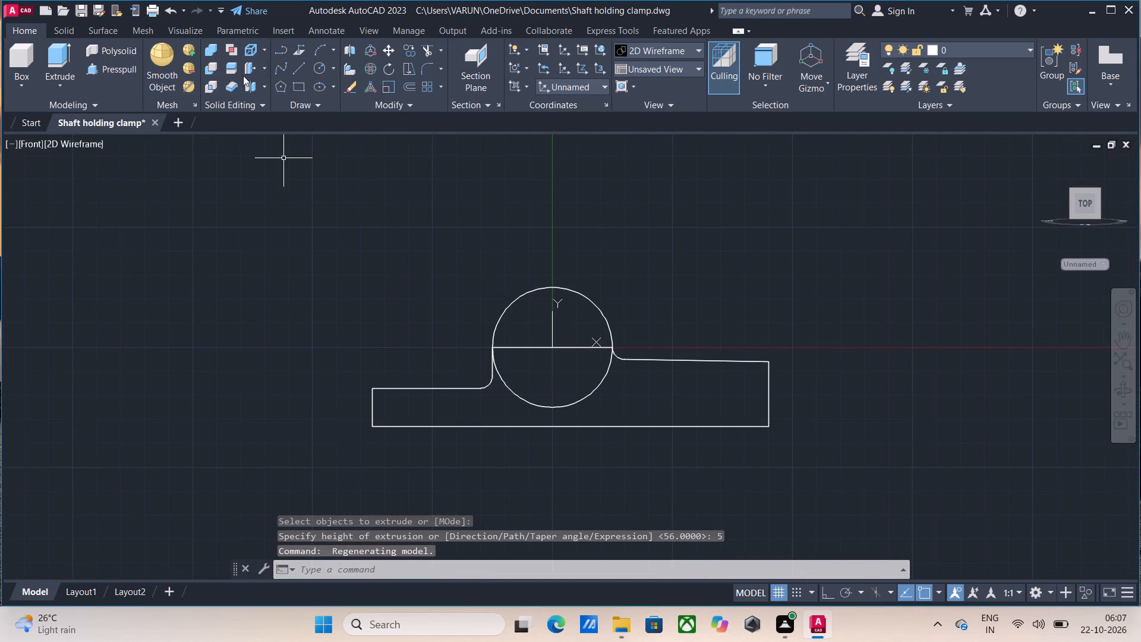
click(319, 70)
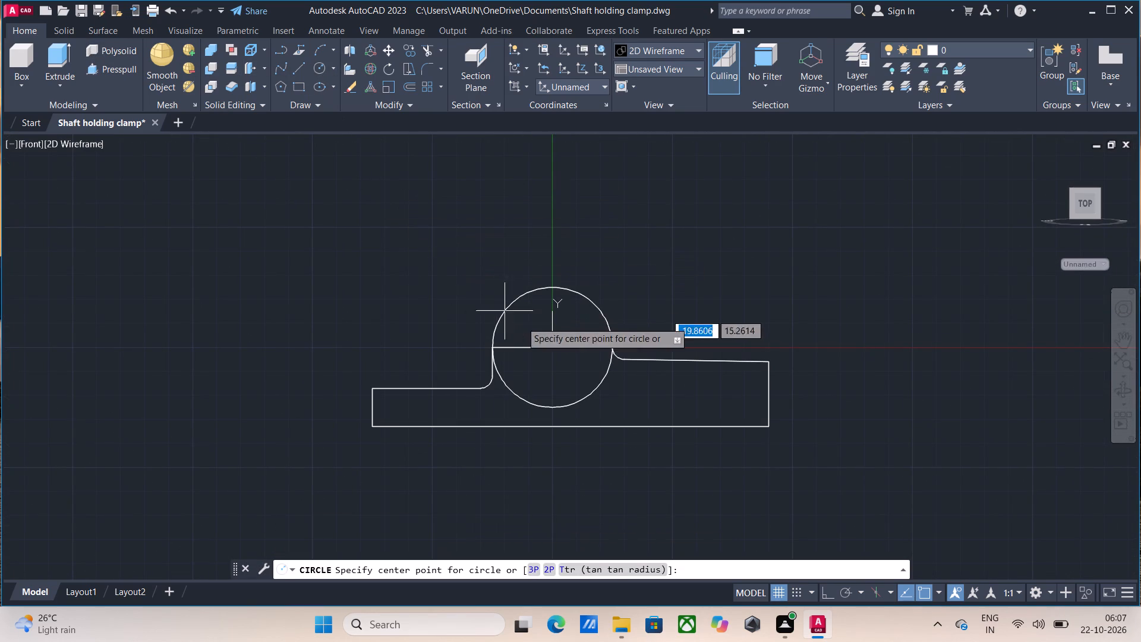
click(554, 347)
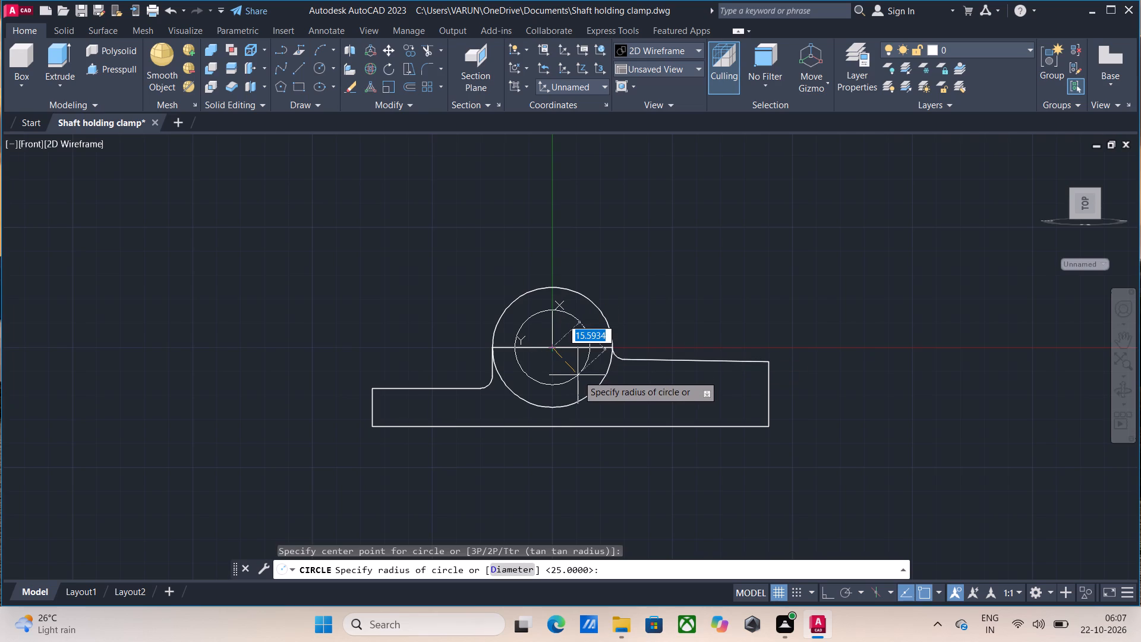
text(25)
key(Return)
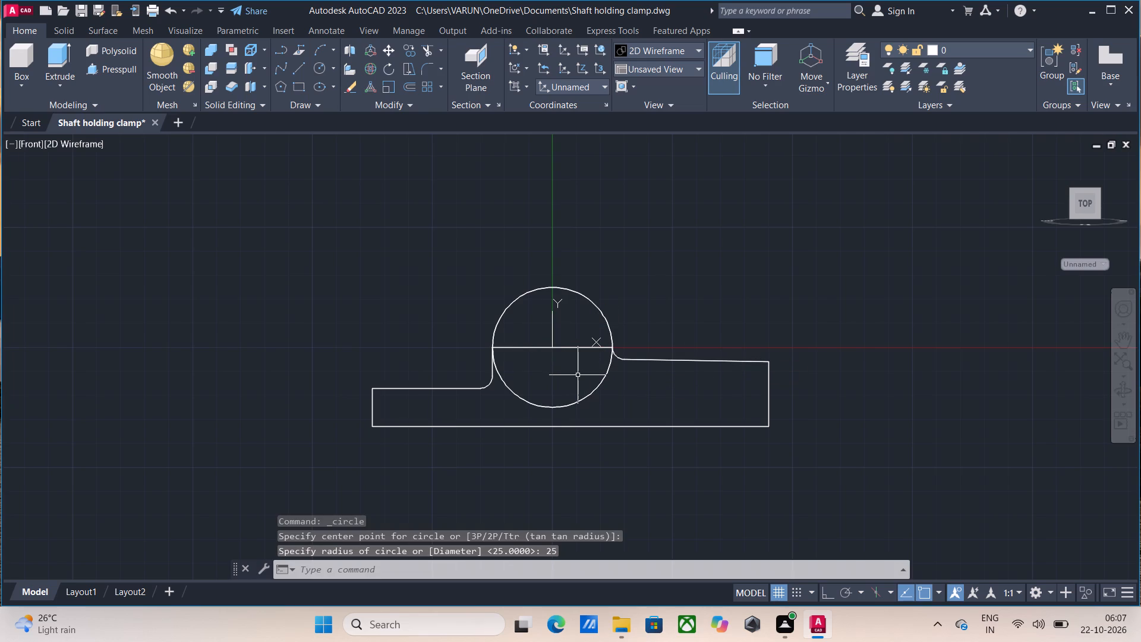
From an isometric view, presspull the new radius 25 circle 61 units along the base solid's extrusion direction.
click(1079, 203)
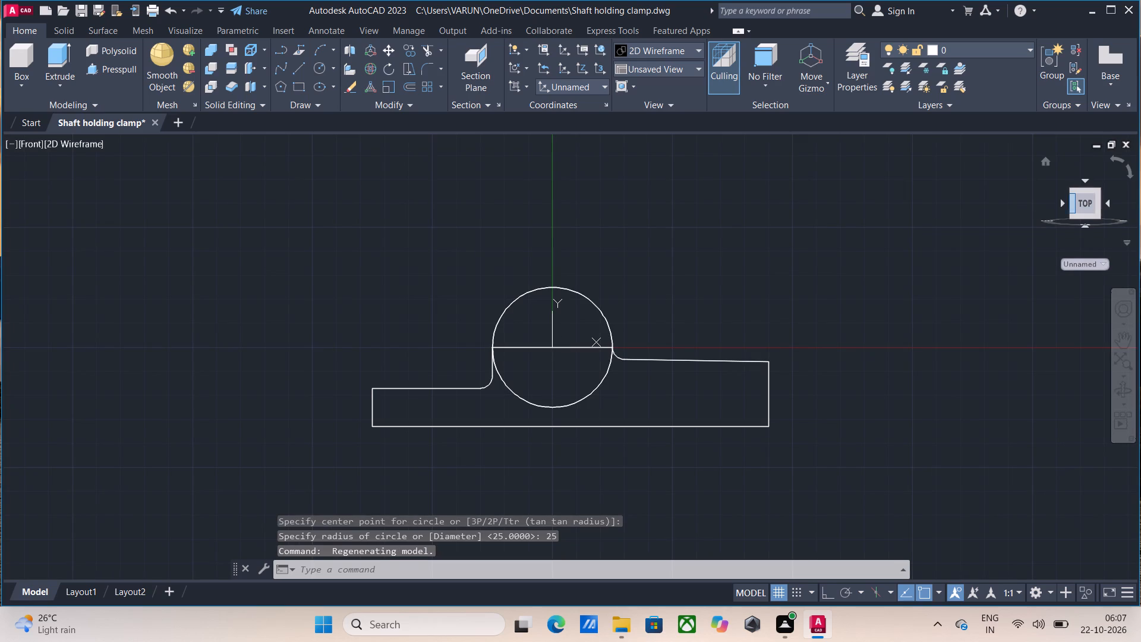
click(1074, 217)
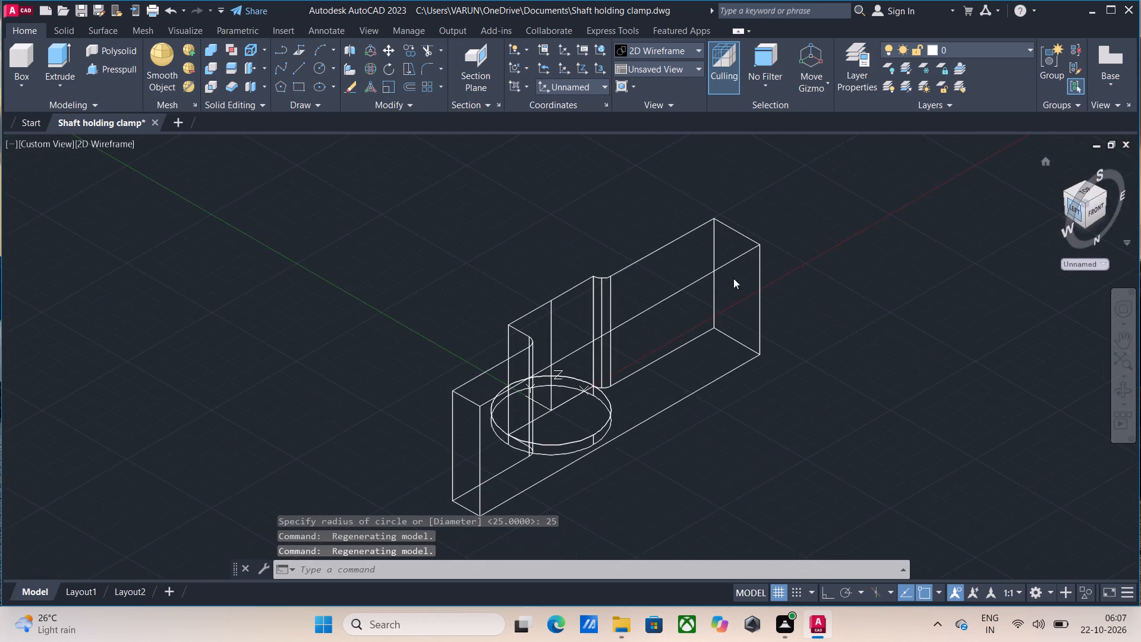
click(90, 65)
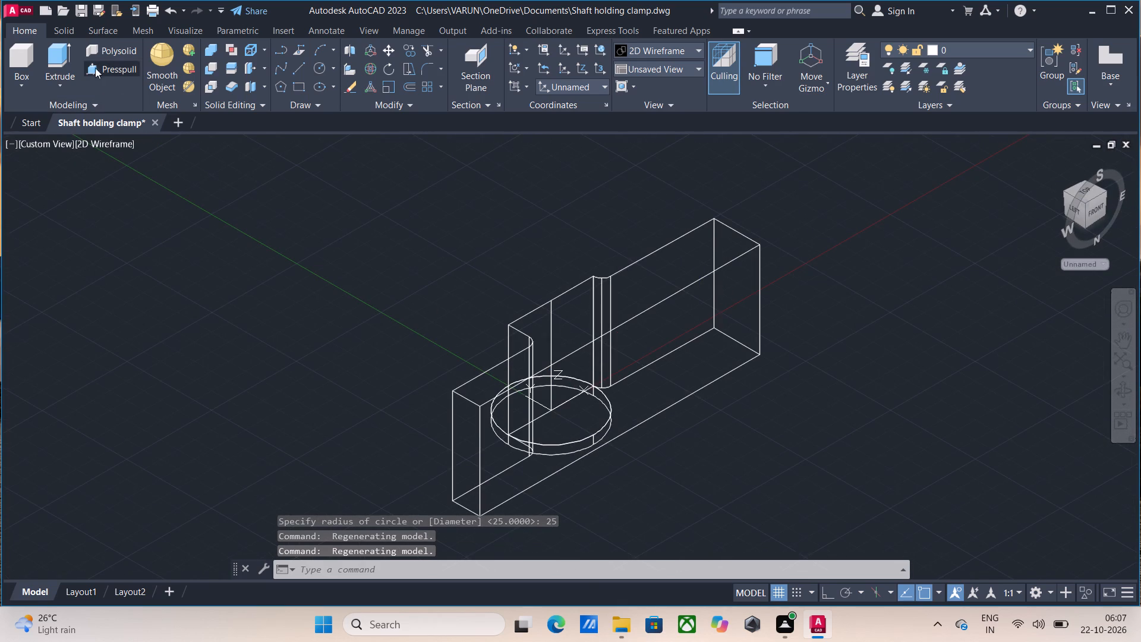
click(551, 444)
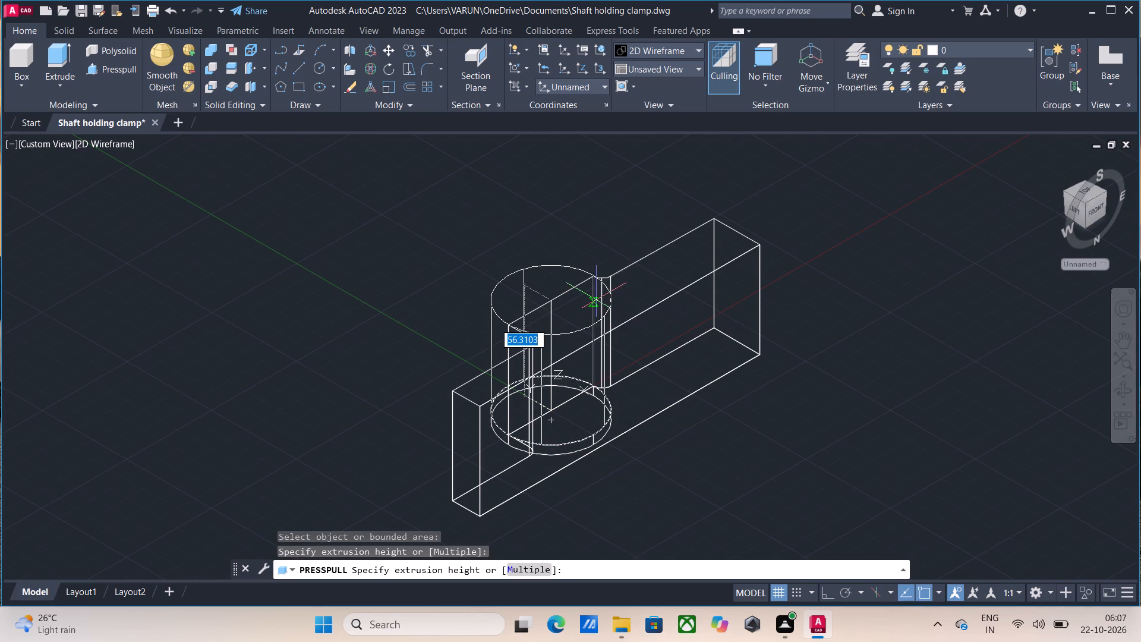
key(6)
key(1)
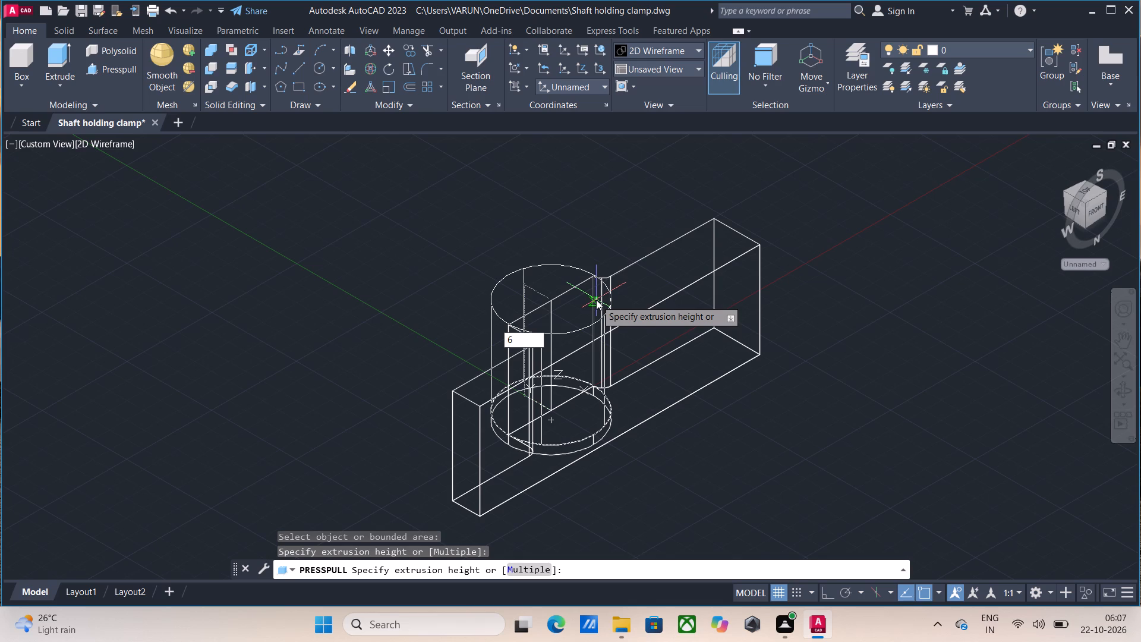
key(Return)
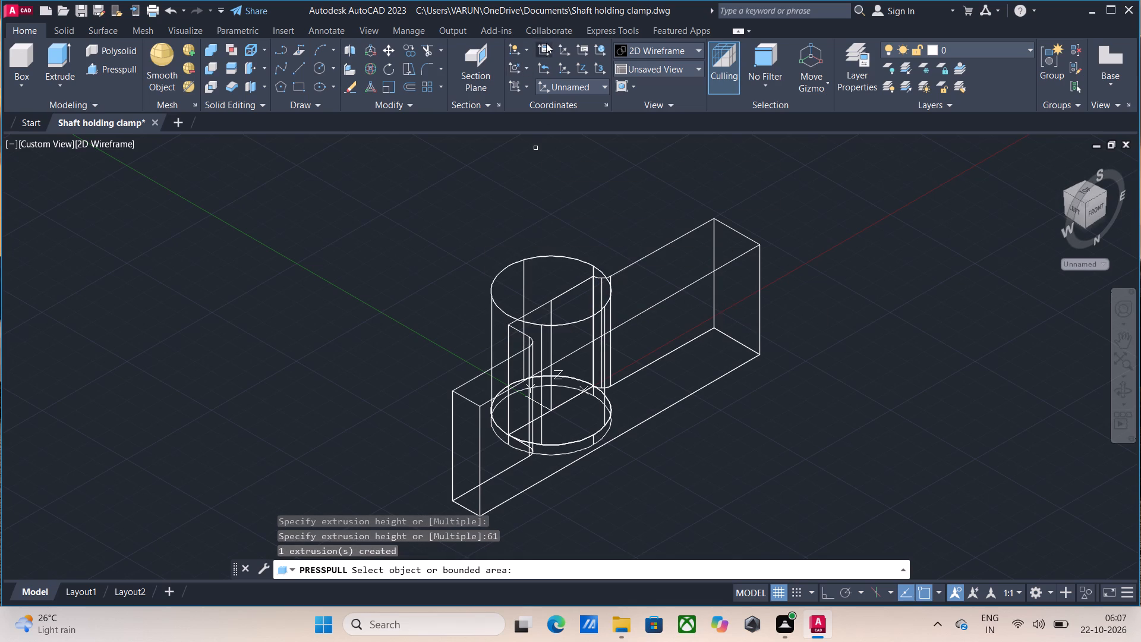
Return to the Front view and set the visual style to Shaded.
click(1085, 192)
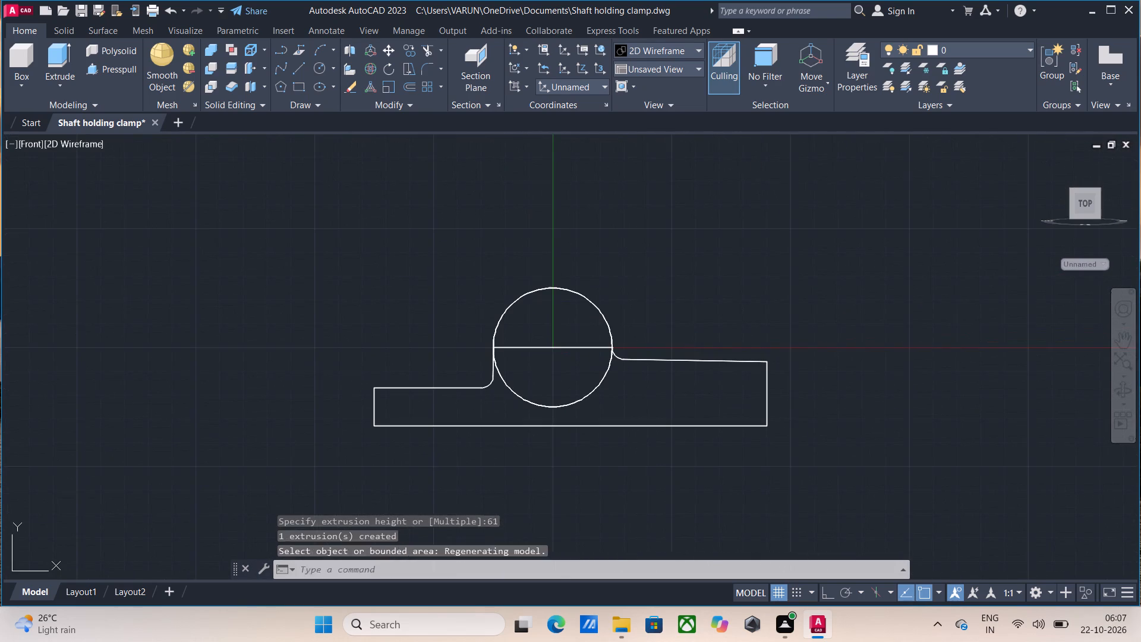
click(625, 53)
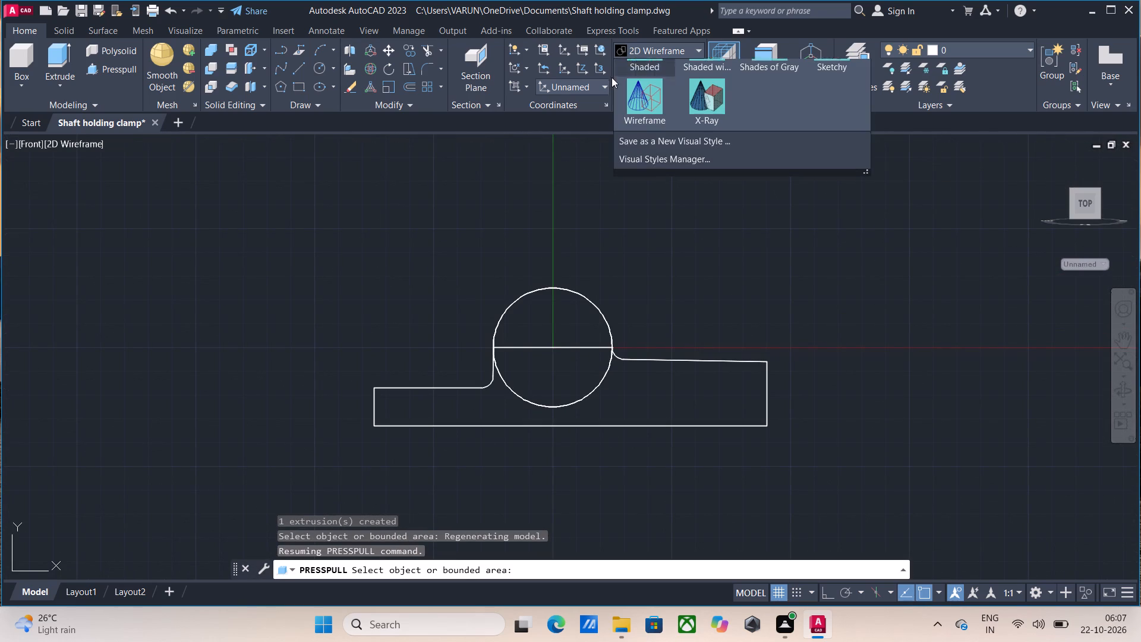
click(632, 125)
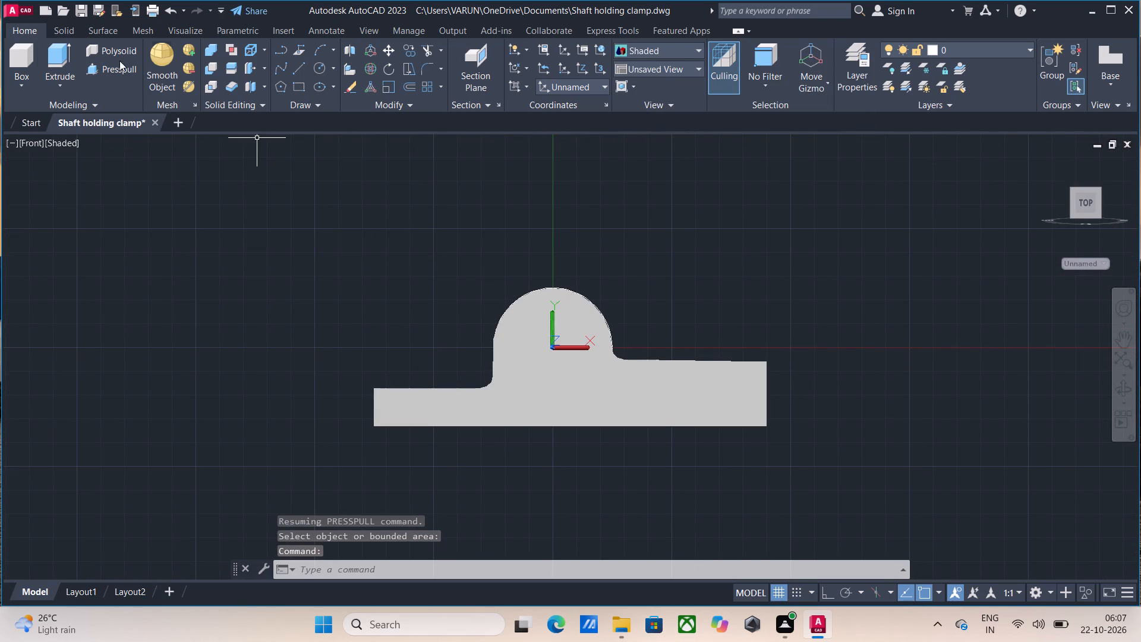
Draw a circle of radius 12.5 on the end face of the cylinder, concentric with it.
click(325, 66)
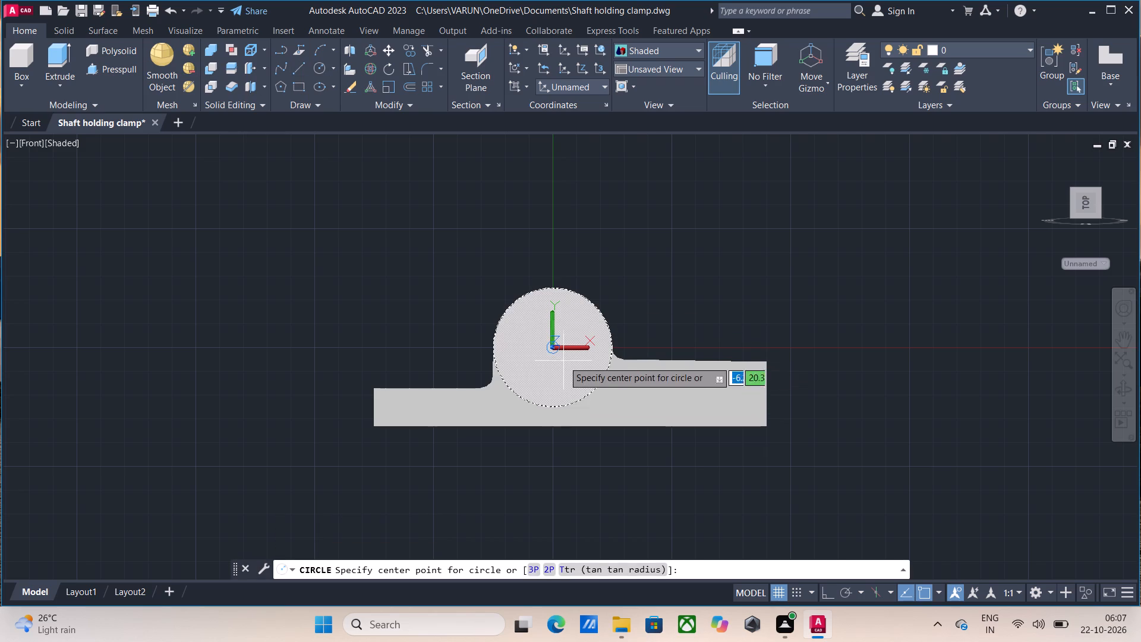
click(553, 350)
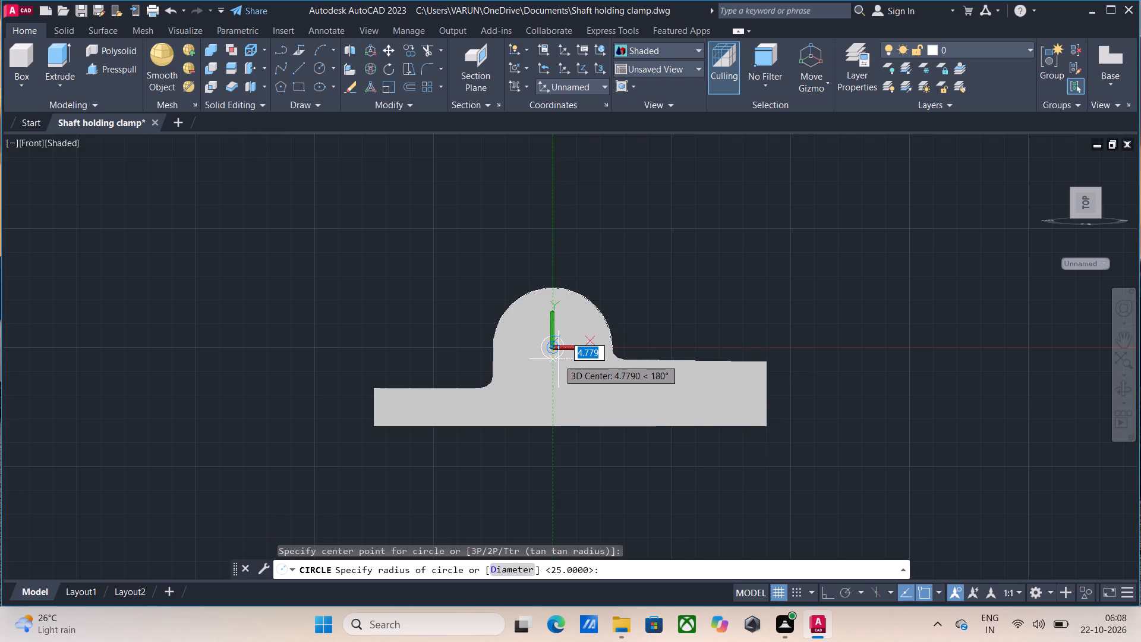
text(12)
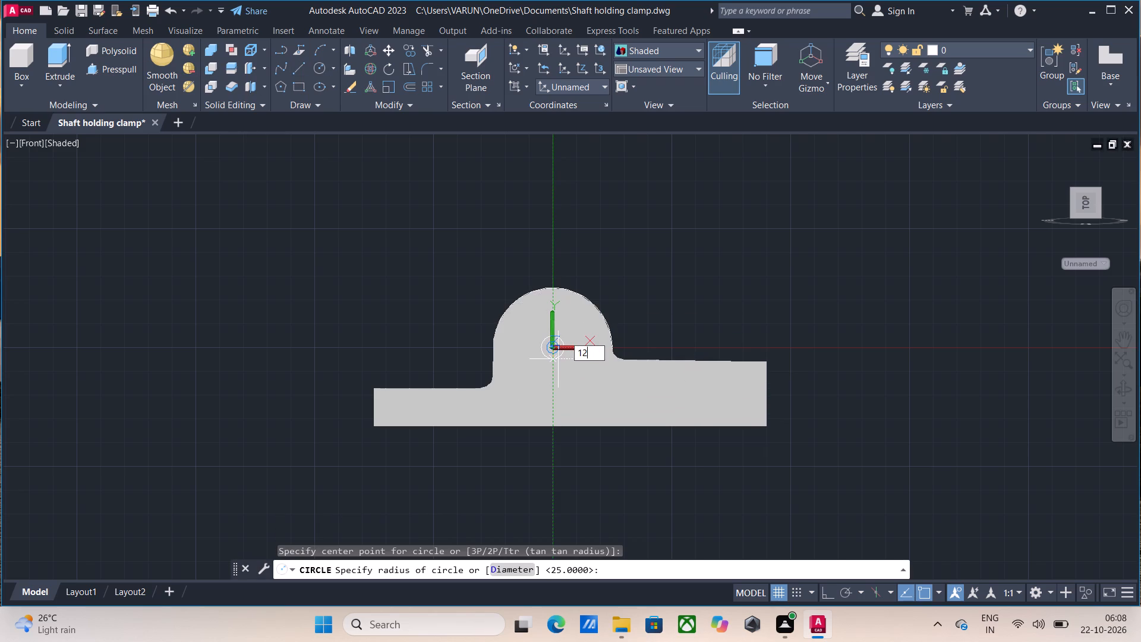
key(period)
key(5)
key(Return)
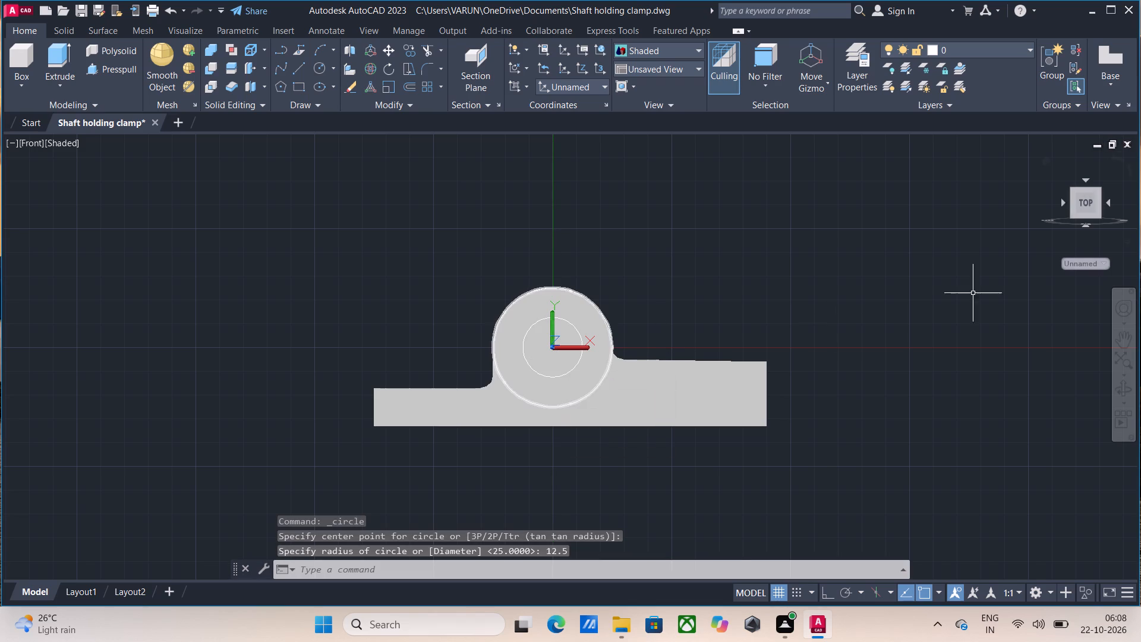
From an isometric view, presspull the radius 12.5 circle 70 units down through the cylinder.
click(1072, 215)
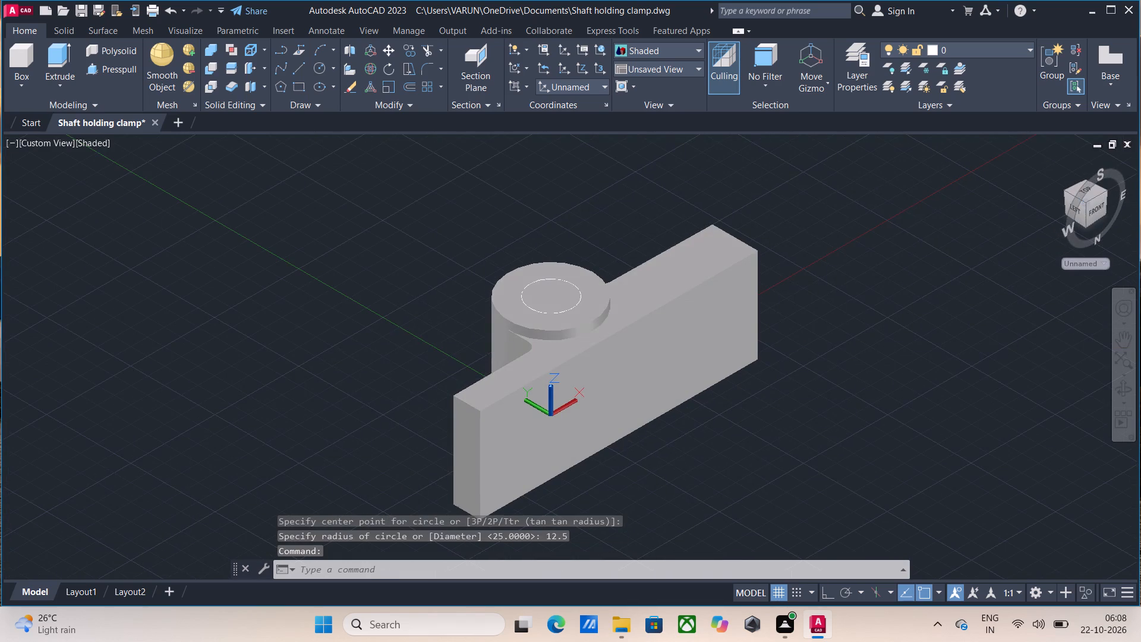
click(128, 72)
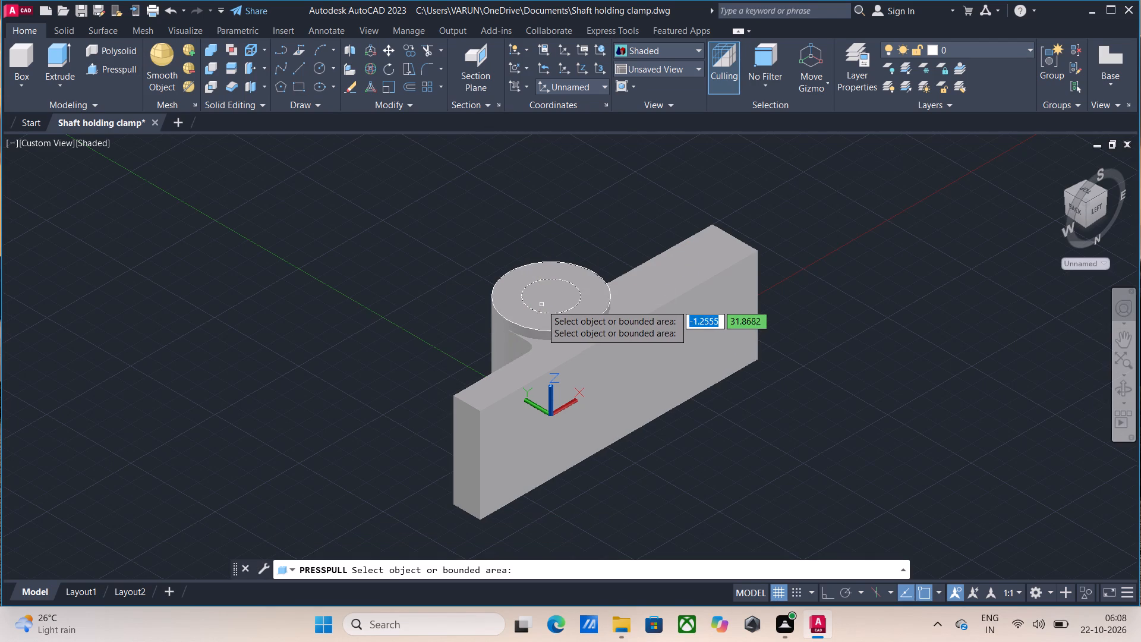
click(535, 310)
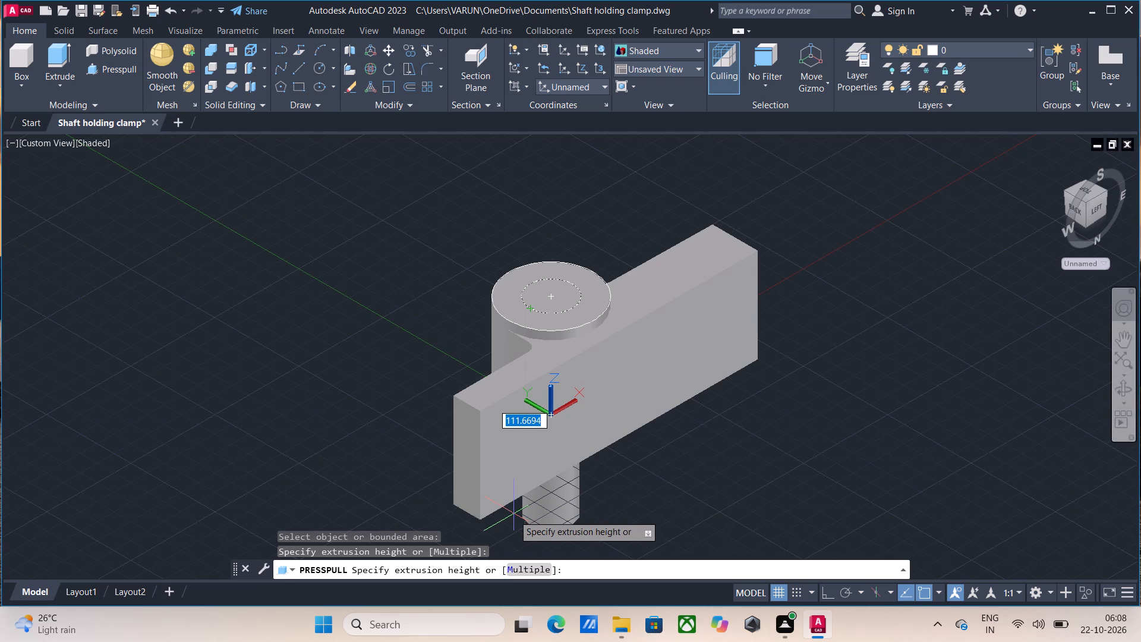
text(70)
key(Return)
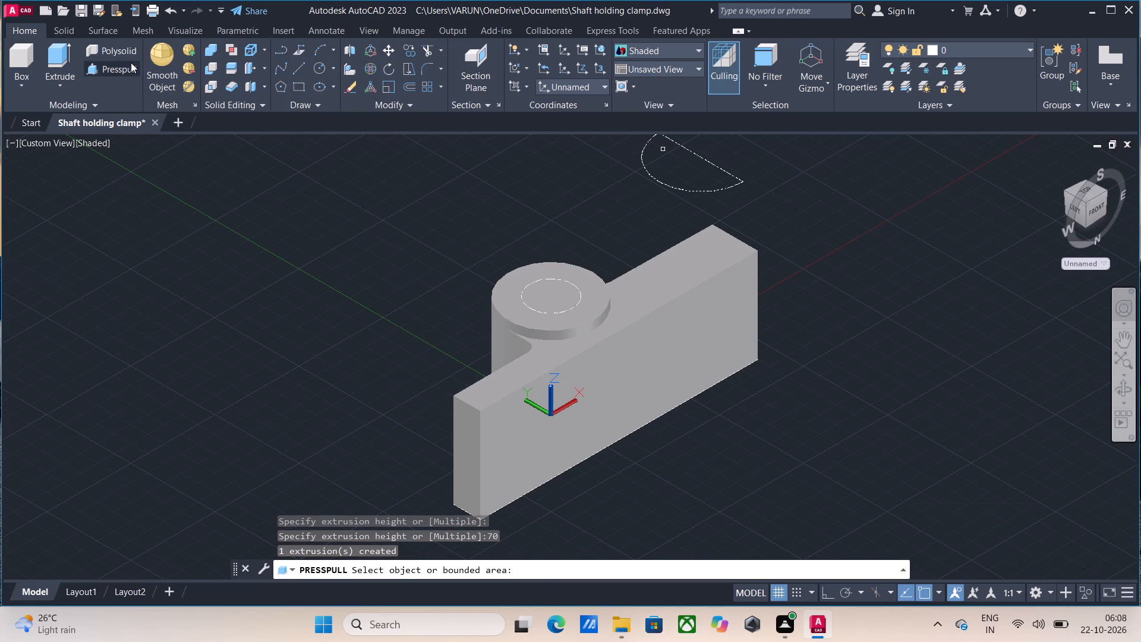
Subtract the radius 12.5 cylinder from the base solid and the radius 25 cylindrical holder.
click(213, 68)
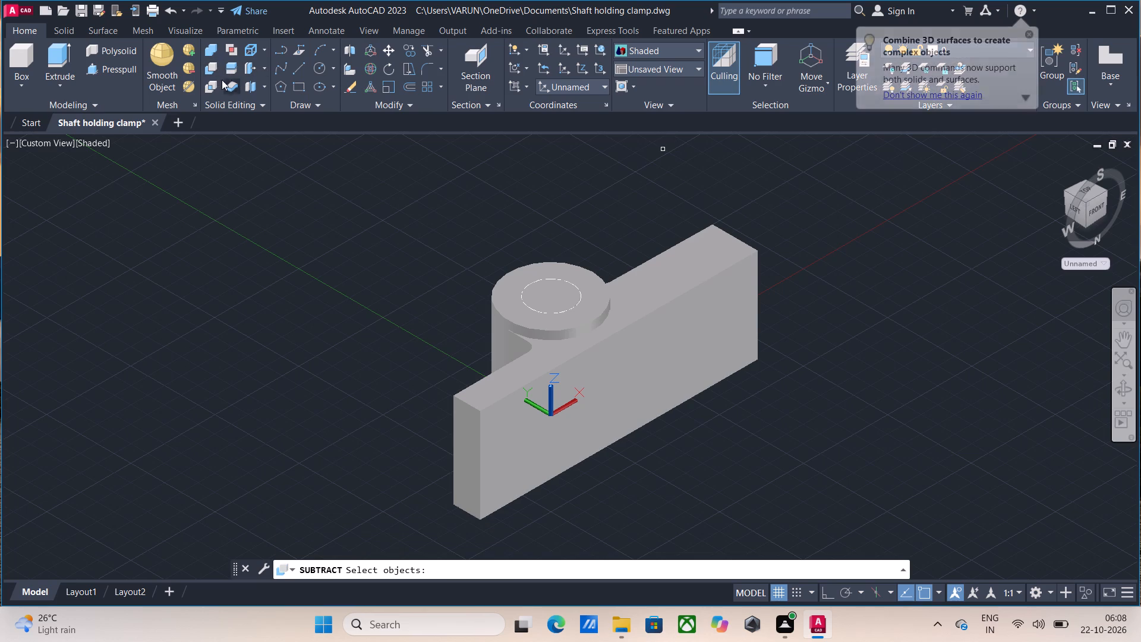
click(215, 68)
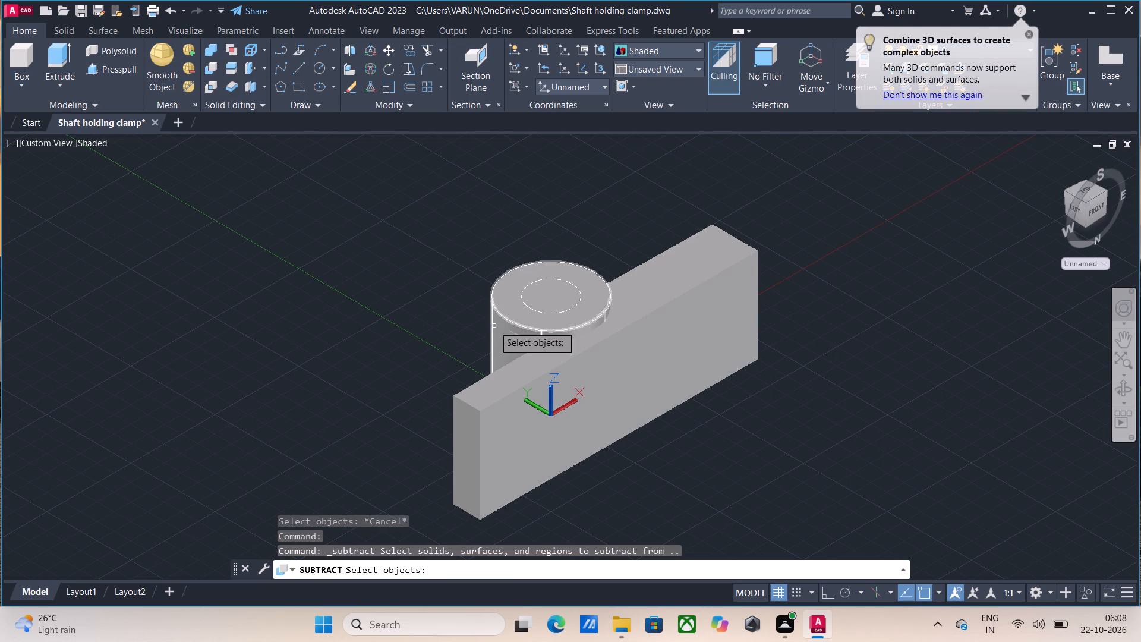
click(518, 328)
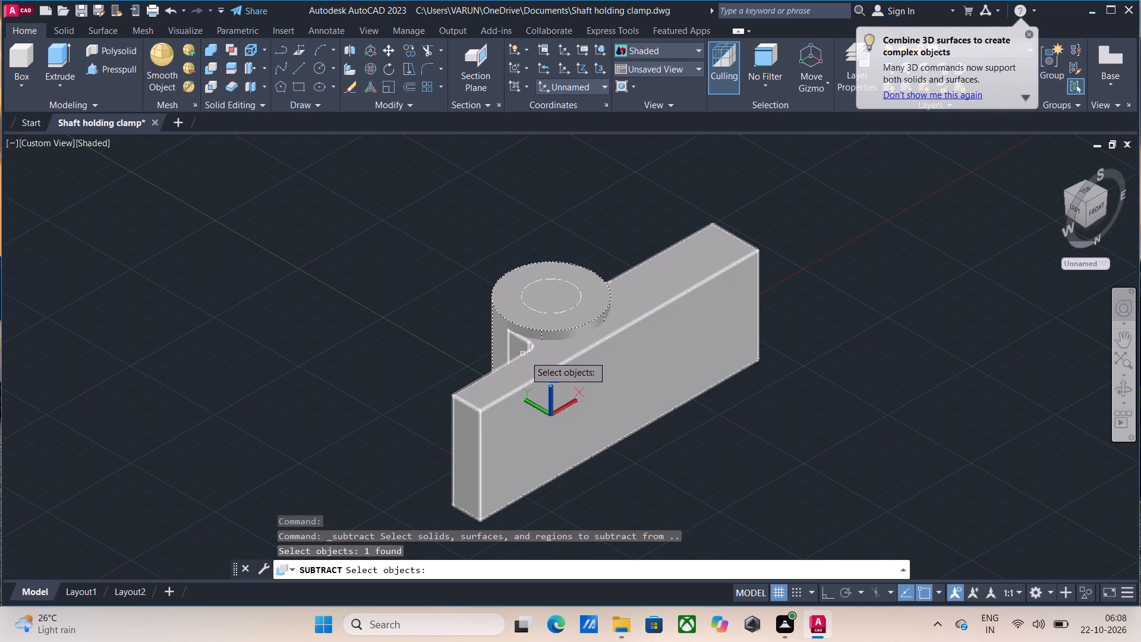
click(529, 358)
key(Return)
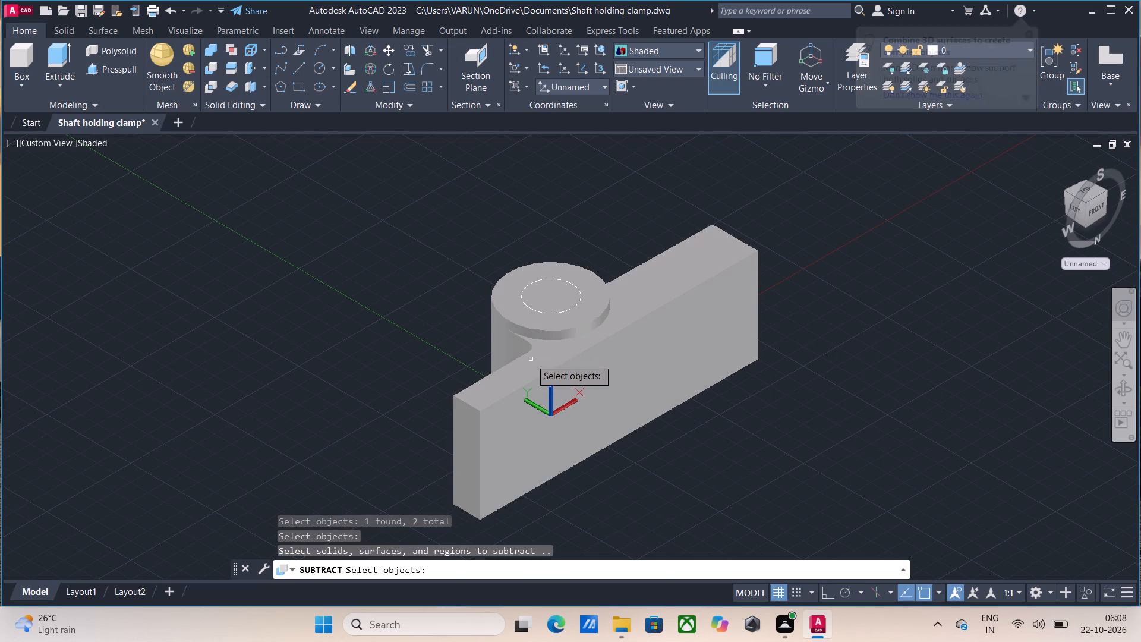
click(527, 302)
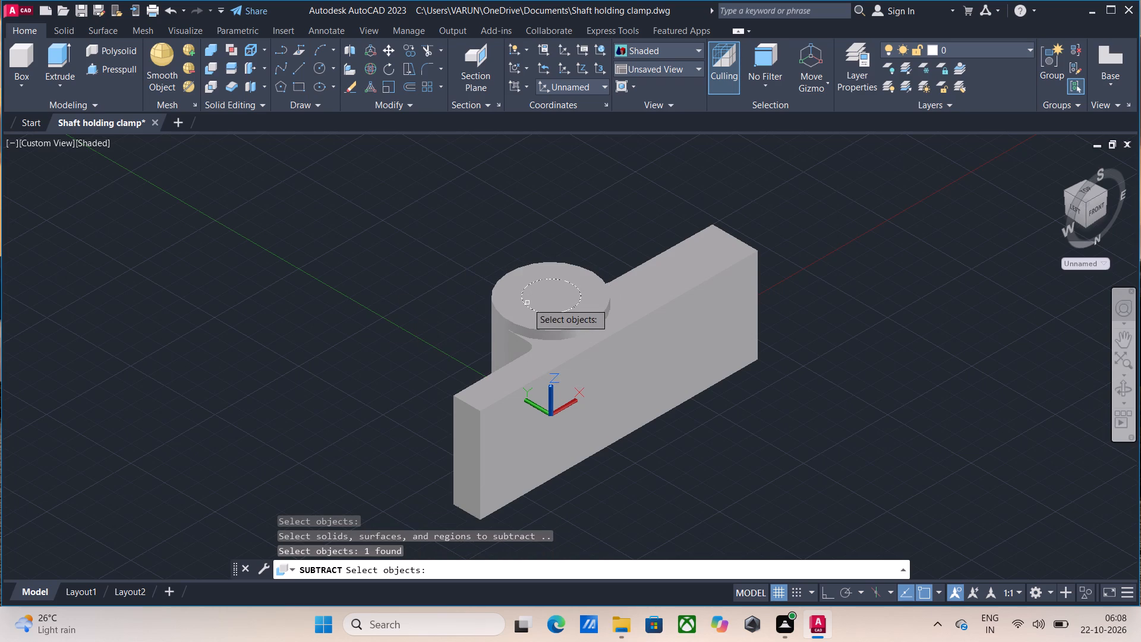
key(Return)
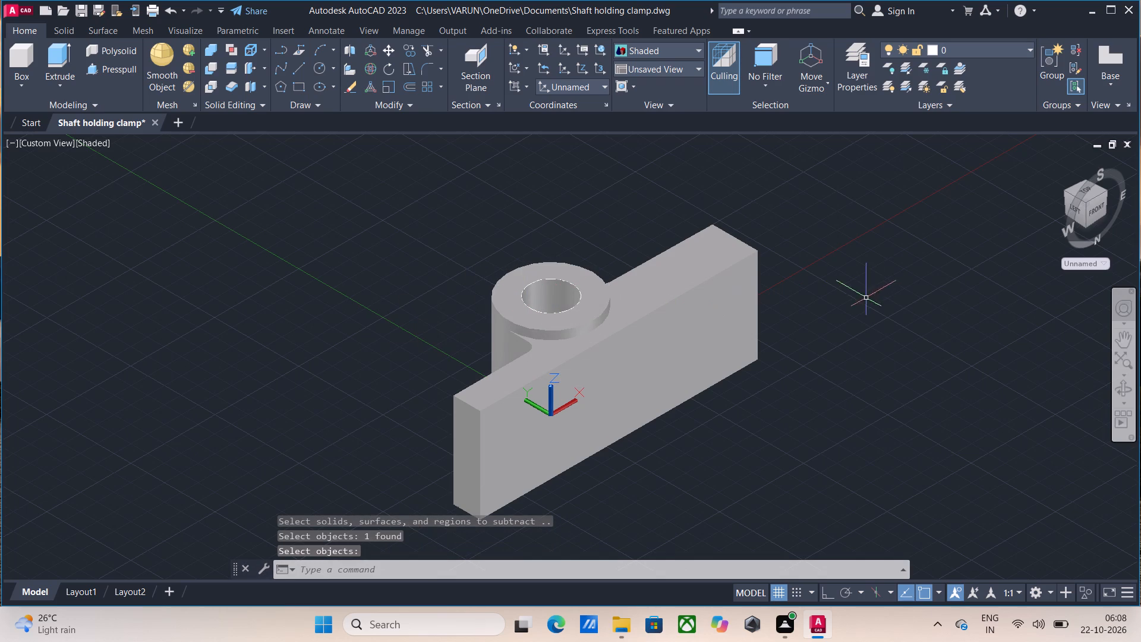
Examine the bore from the Front view and by orbiting around both ends of the cylindrical holder.
click(1093, 190)
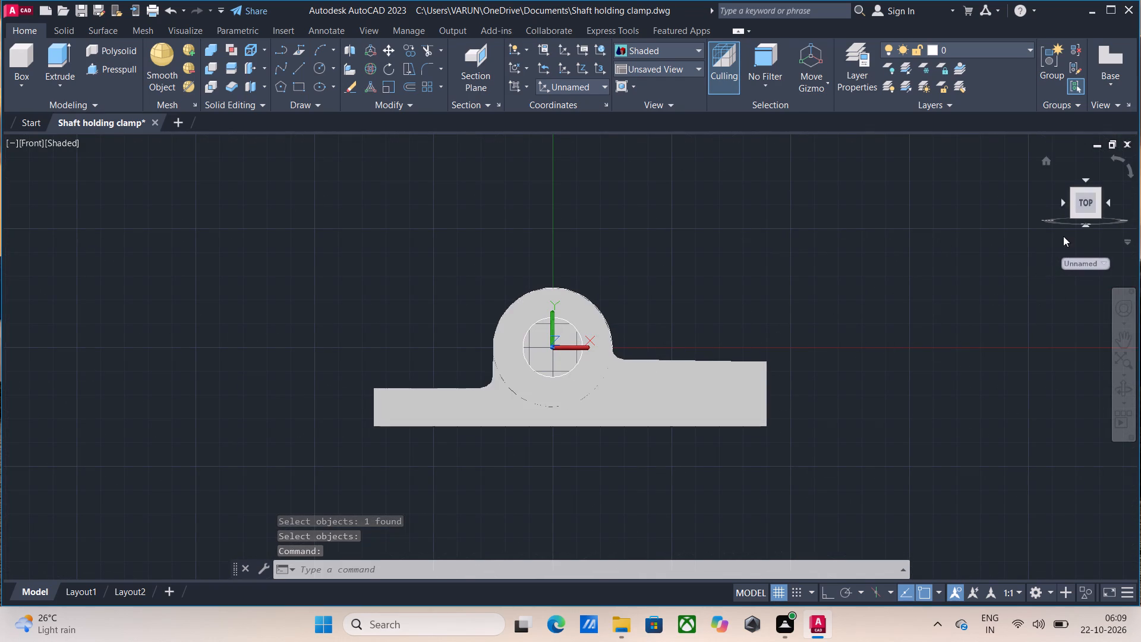
click(1121, 391)
drag(493, 401, 712, 405)
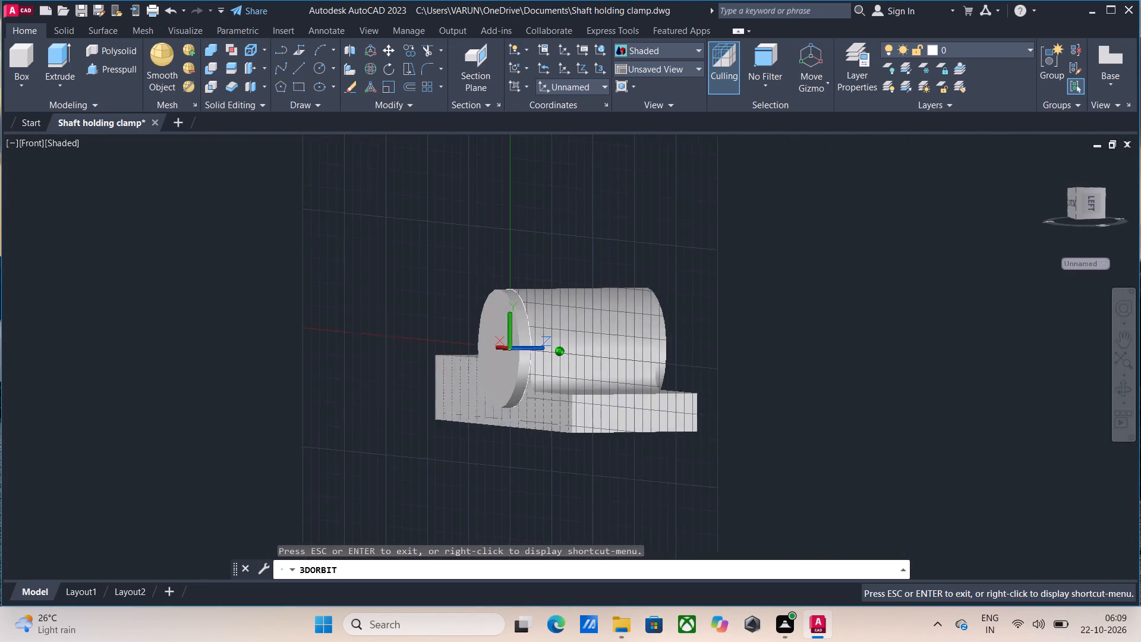
drag(712, 405, 779, 403)
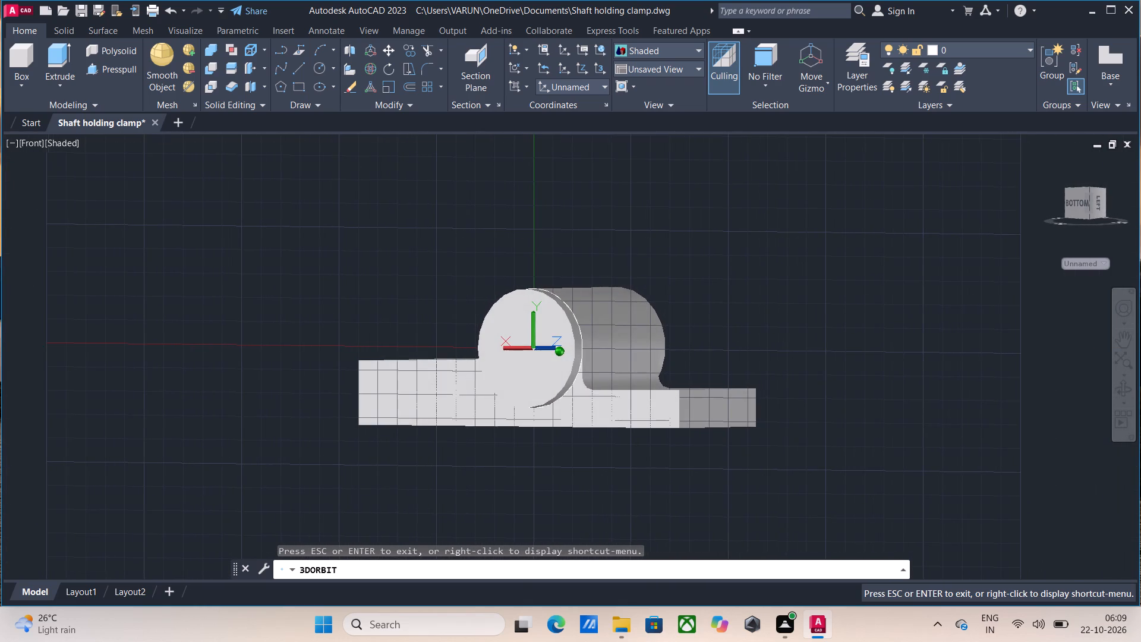
drag(779, 403, 569, 368)
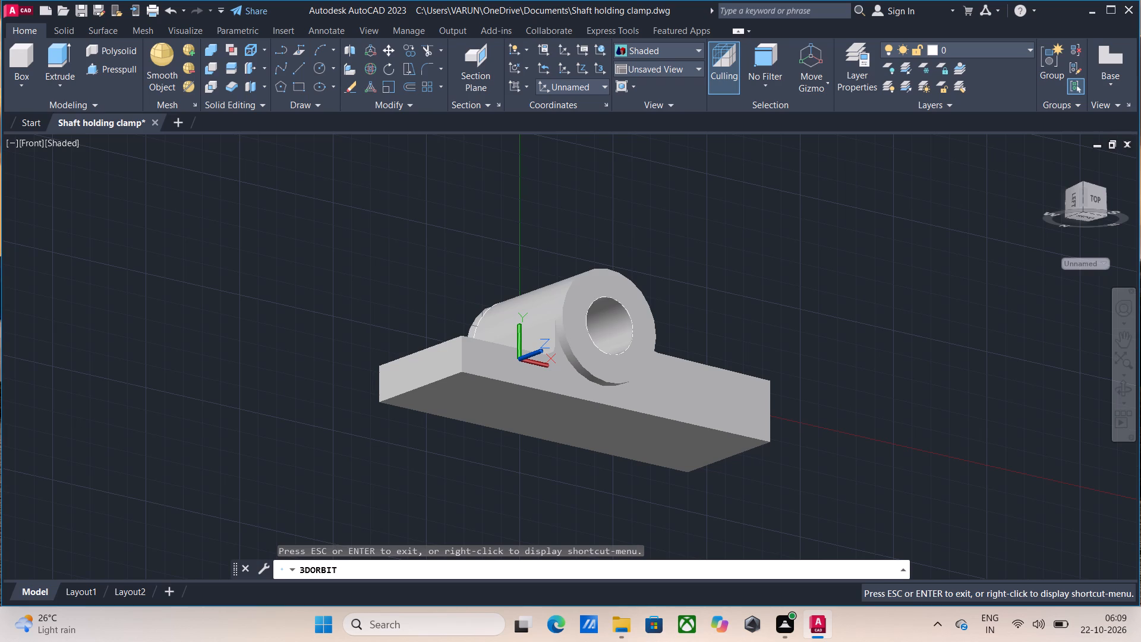
key(Escape)
click(1093, 202)
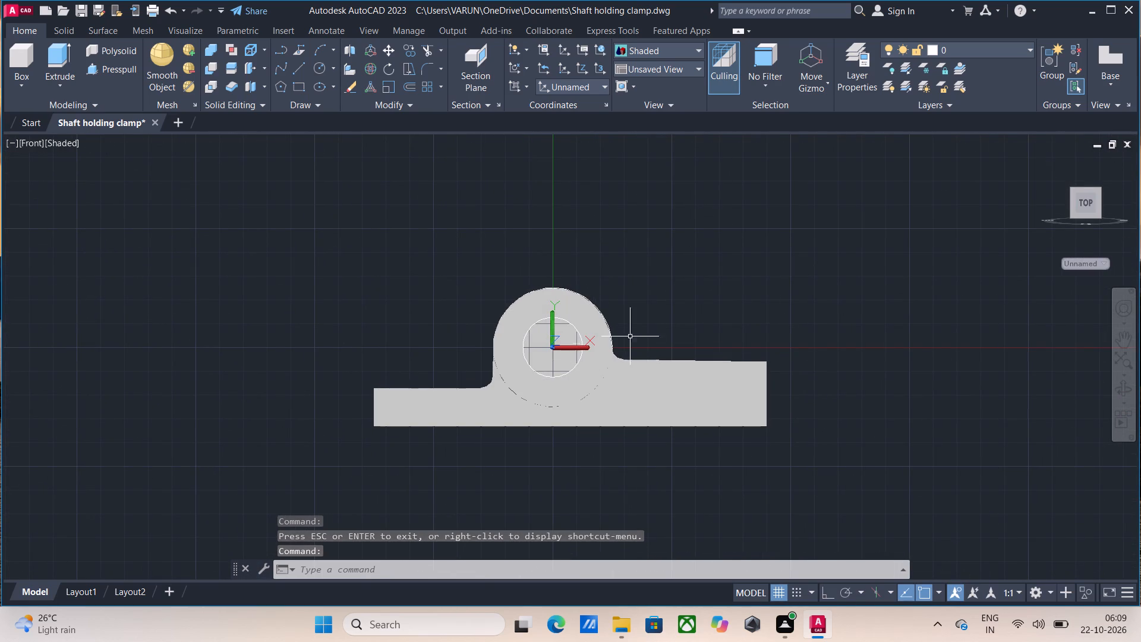
click(1073, 216)
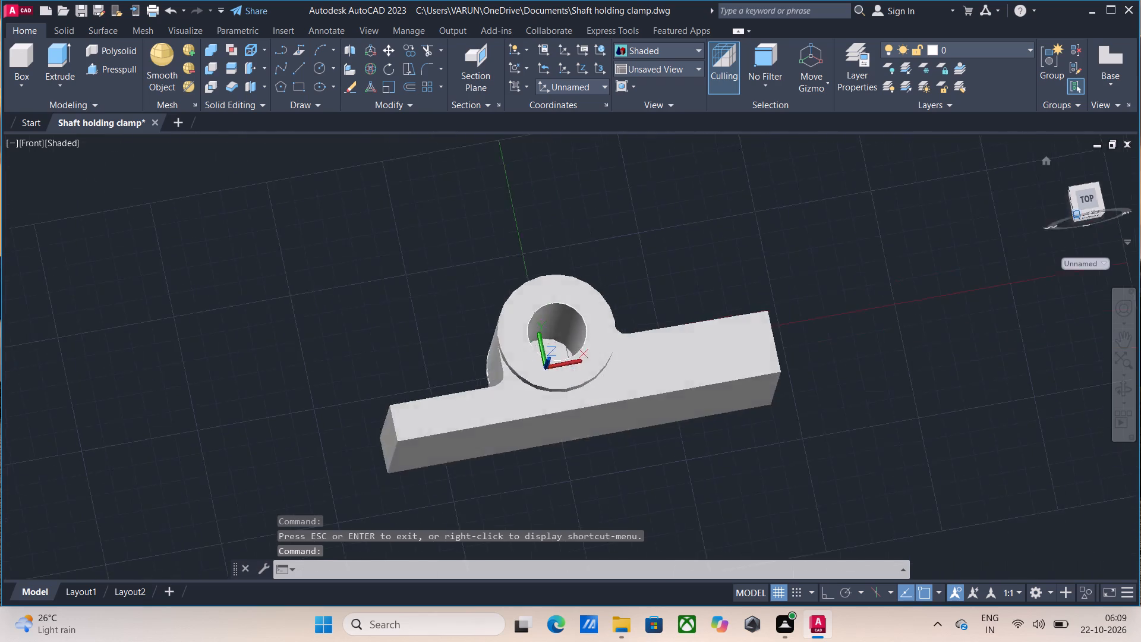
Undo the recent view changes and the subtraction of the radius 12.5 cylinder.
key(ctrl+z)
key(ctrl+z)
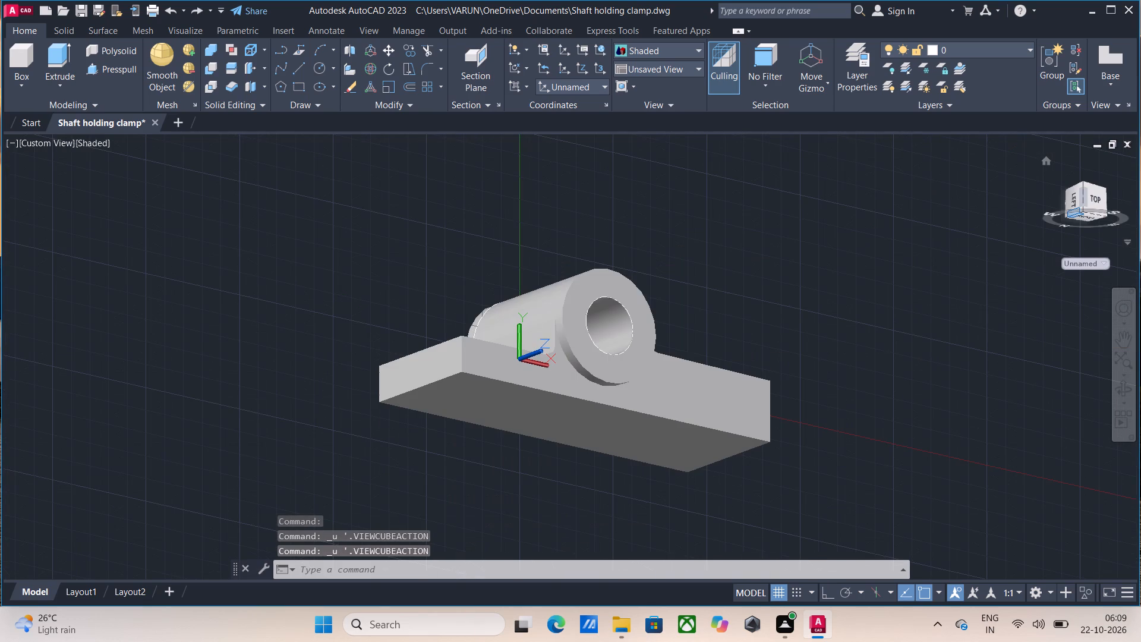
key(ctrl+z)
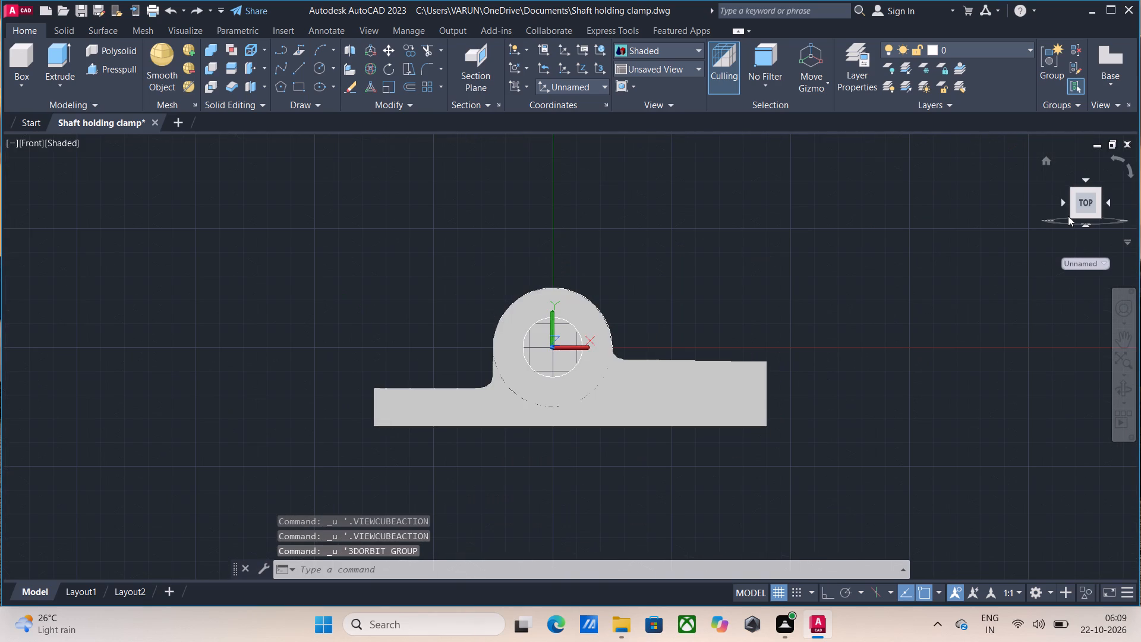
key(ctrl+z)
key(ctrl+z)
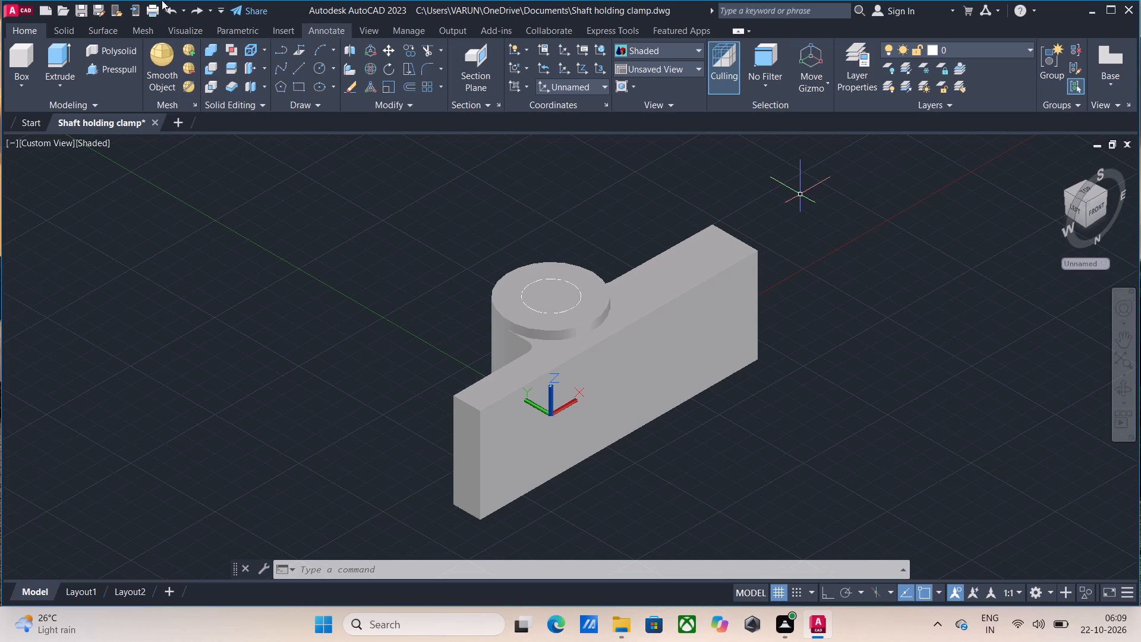
Subtract the radius 12.5 cylinder from the base, the radius 25 holder and the disc at the holder's far end.
click(207, 70)
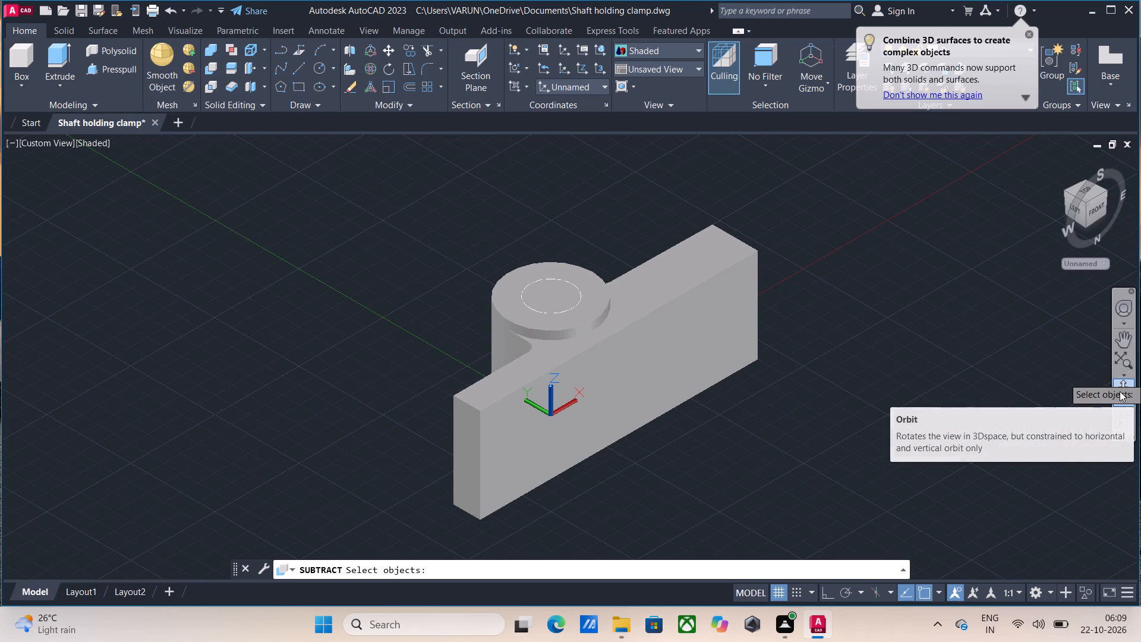
click(532, 320)
click(537, 368)
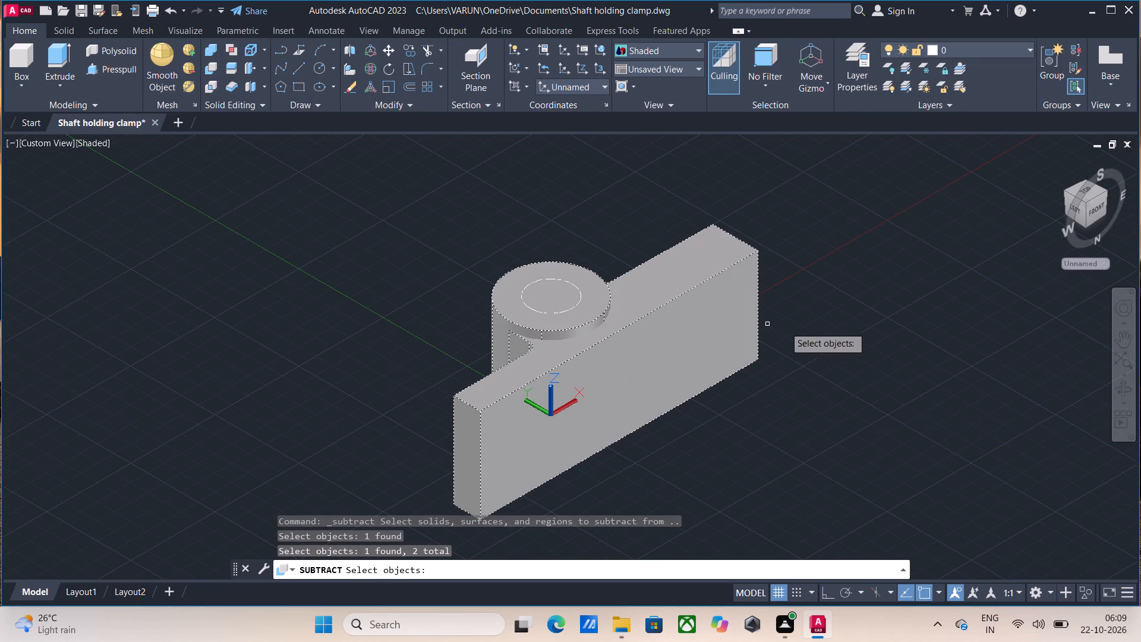
click(1119, 395)
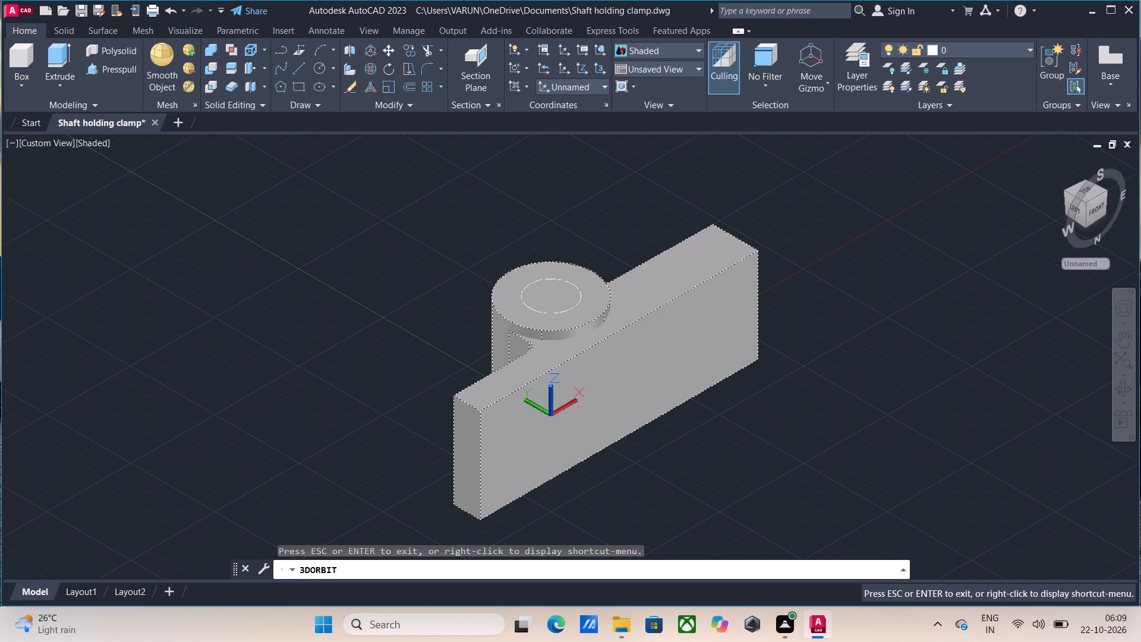
drag(419, 311, 530, 369)
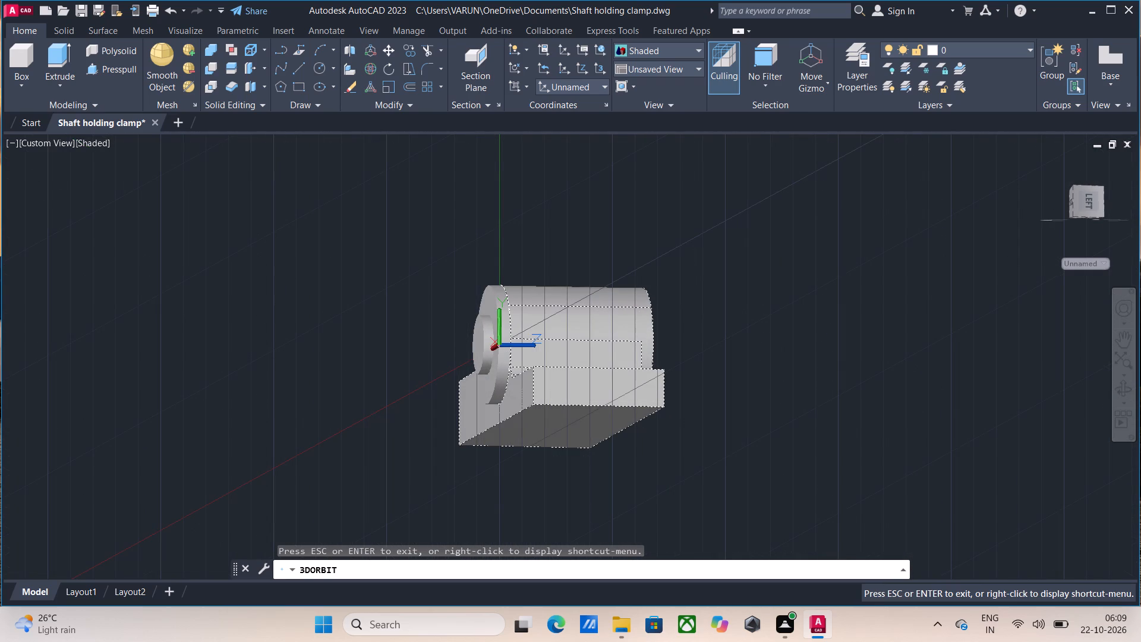
key(Escape)
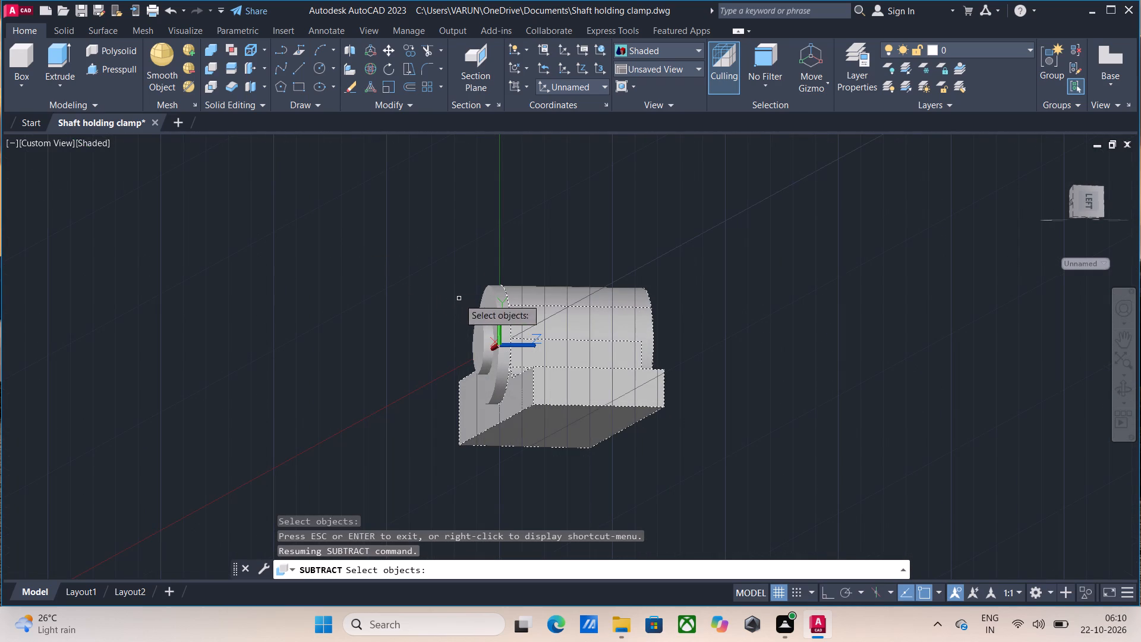
click(494, 300)
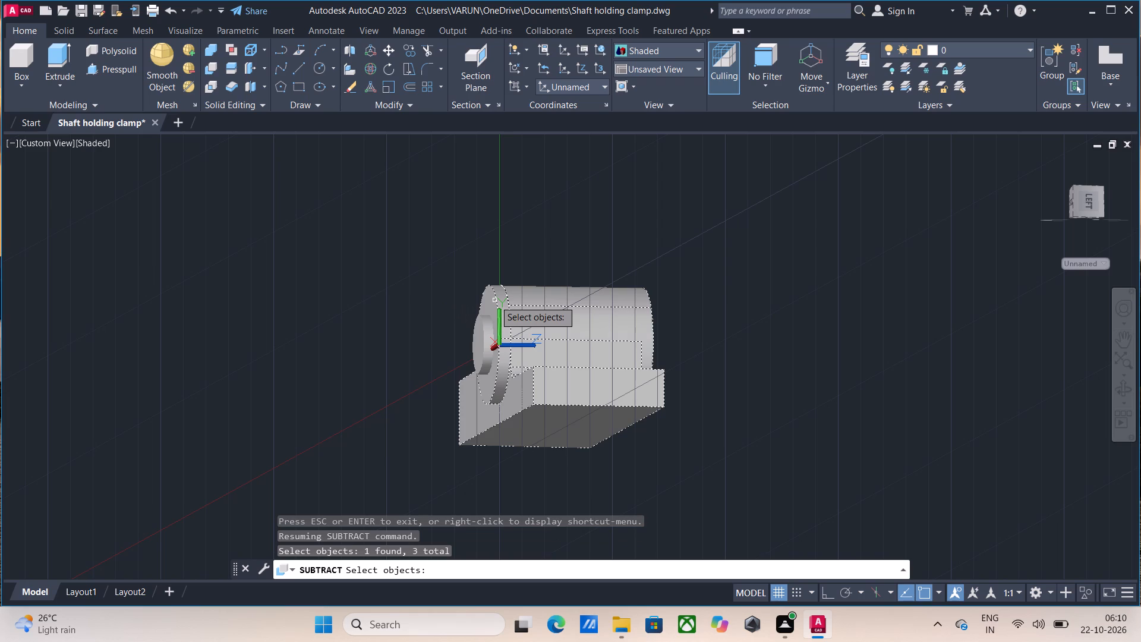
key(Return)
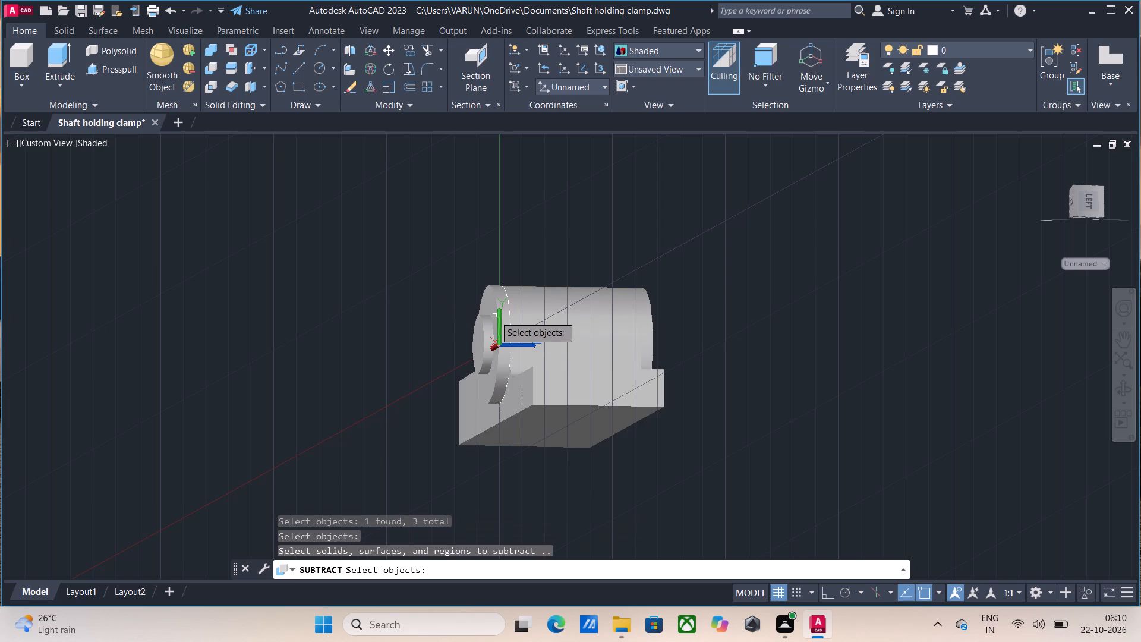
click(488, 335)
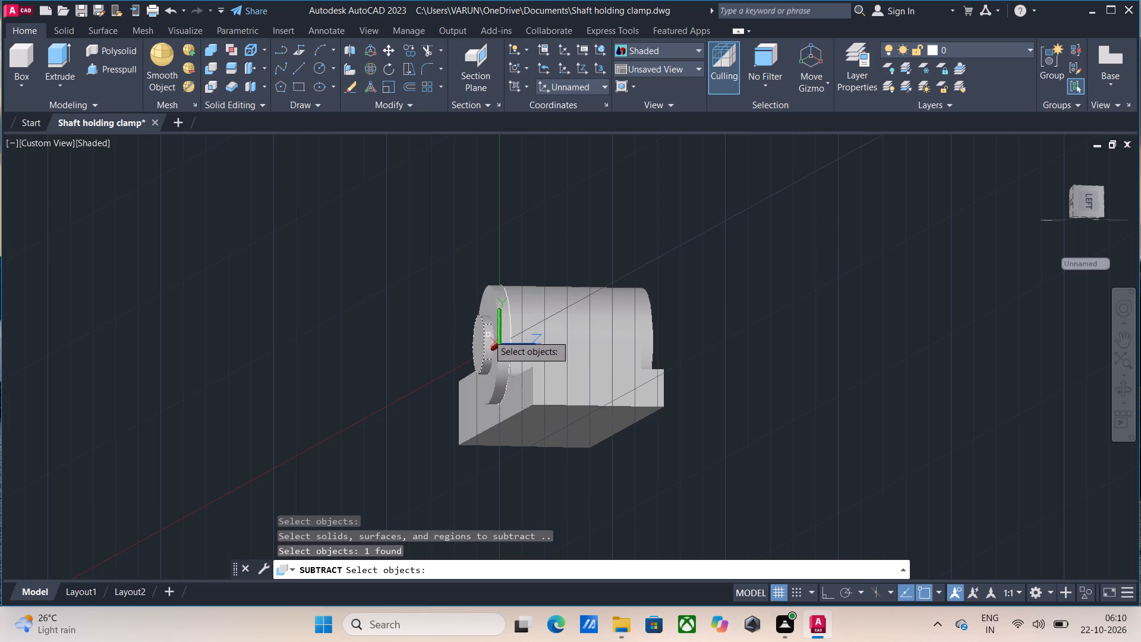
key(Return)
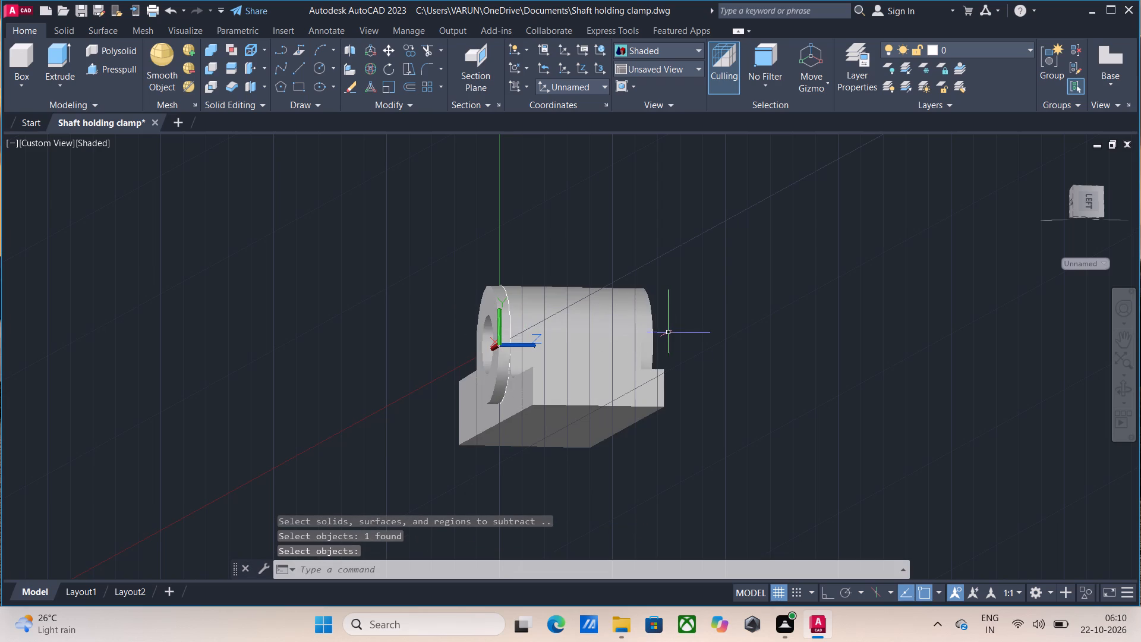
Return to the Front view and set the visual style to 2D Wireframe.
click(1121, 394)
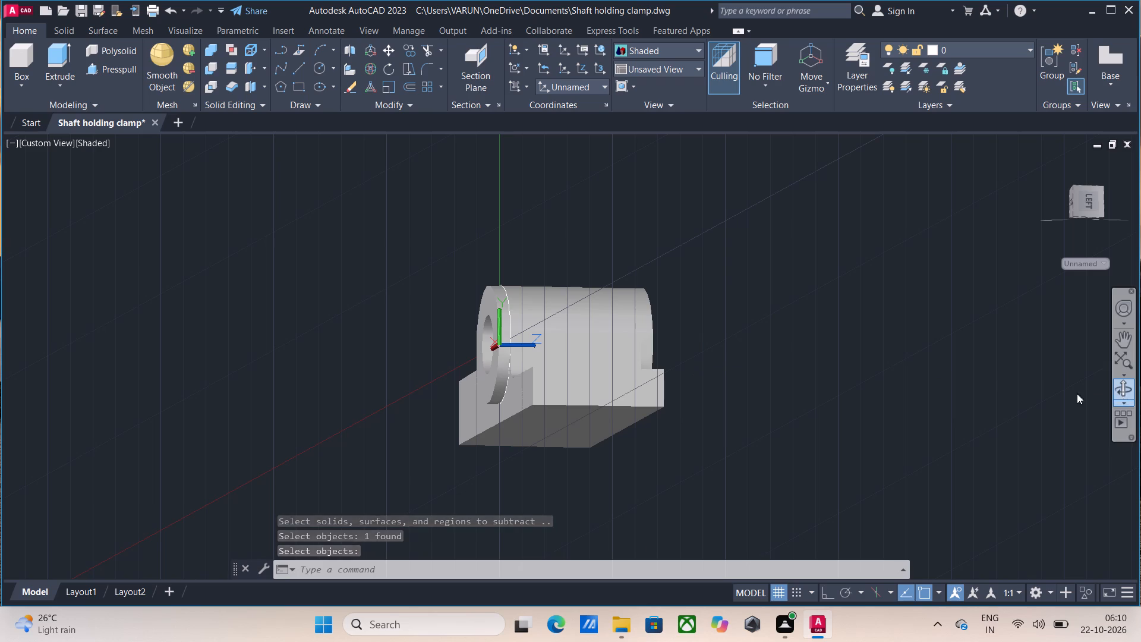
drag(713, 391, 550, 396)
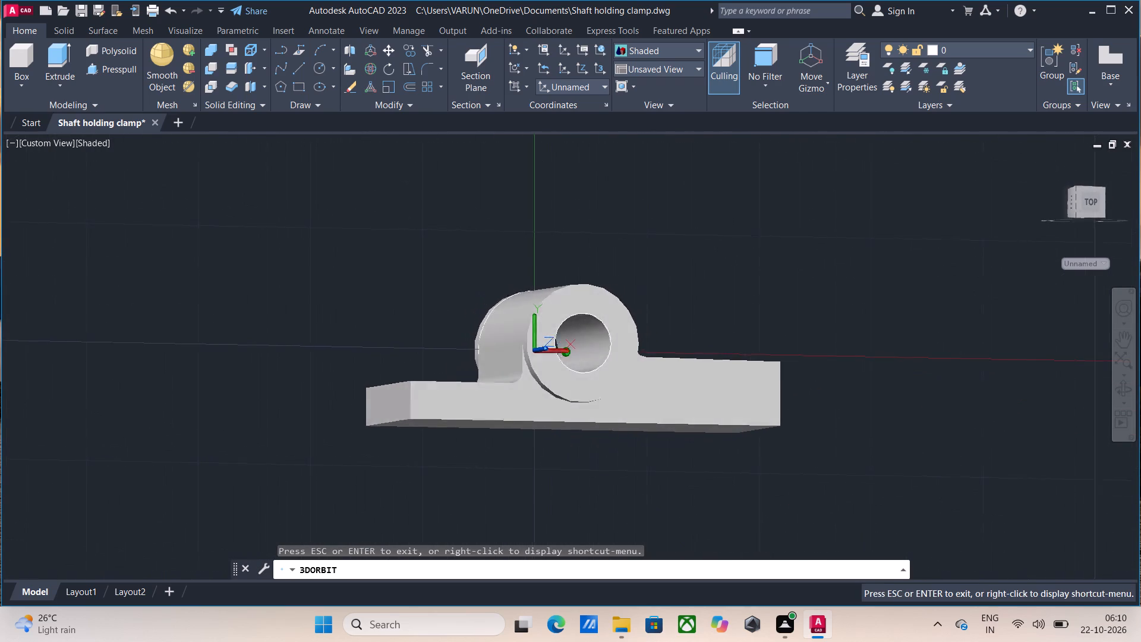
drag(550, 396, 518, 393)
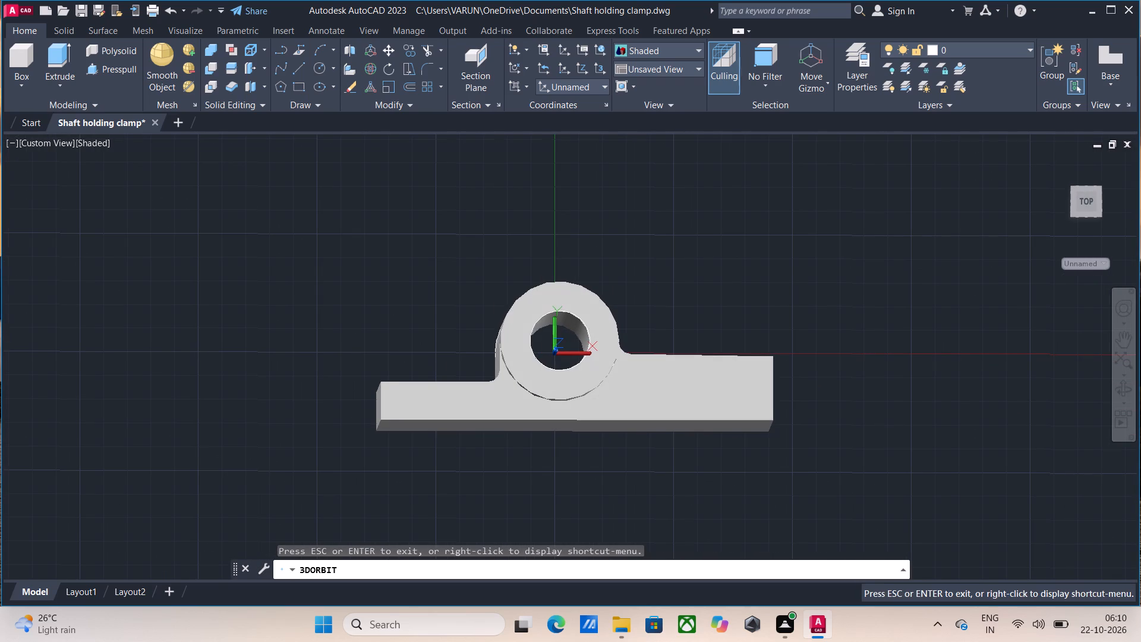
key(Escape)
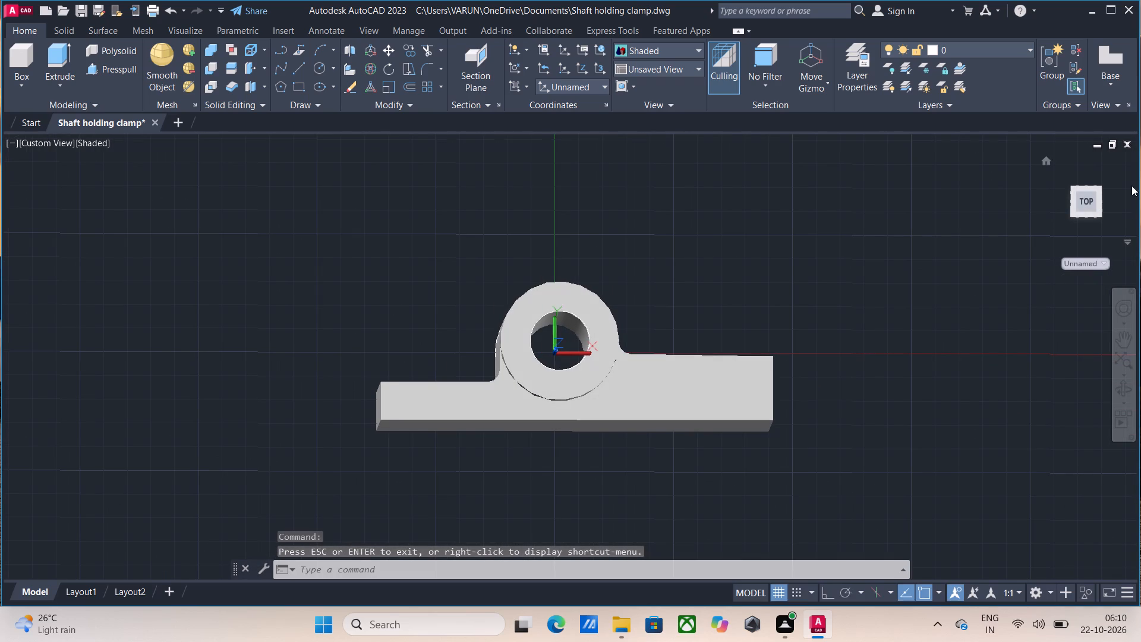
click(1082, 202)
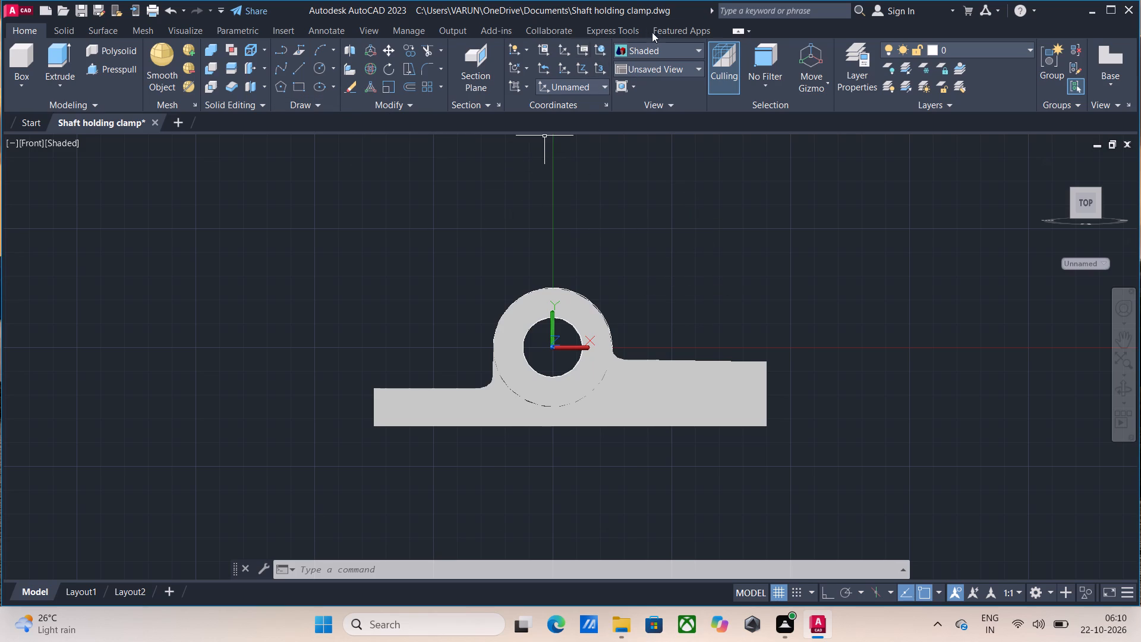
click(654, 52)
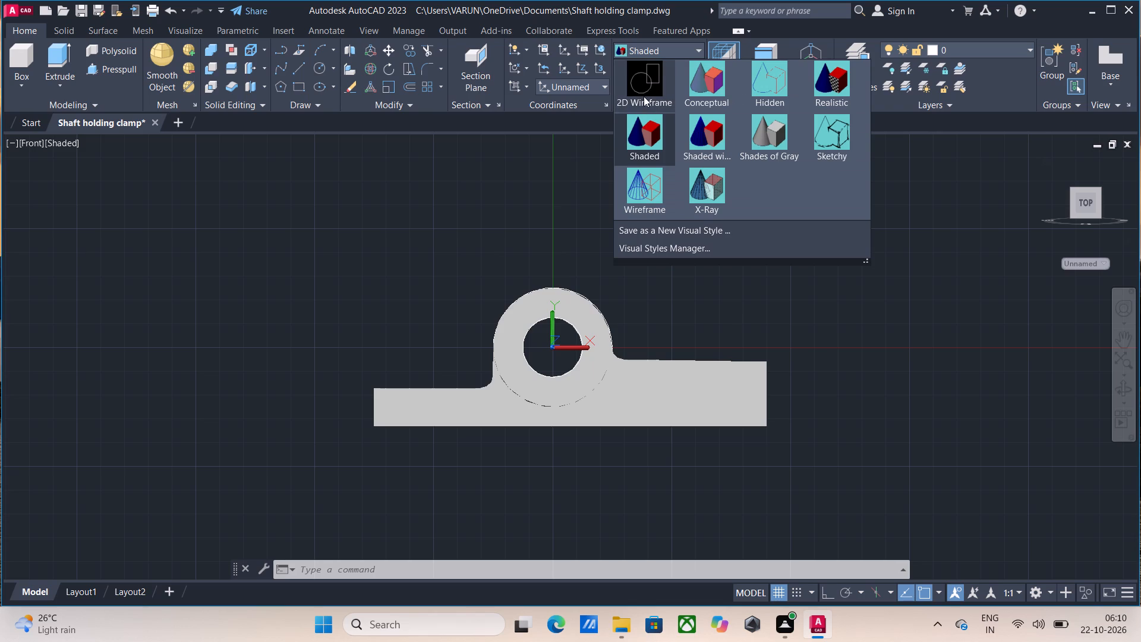
click(644, 96)
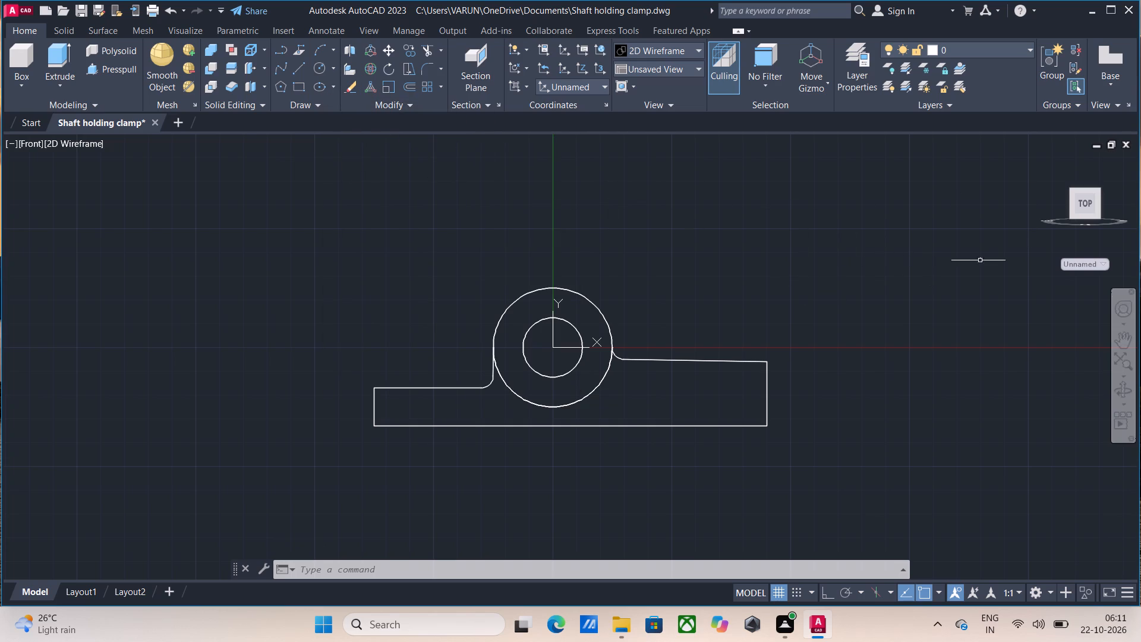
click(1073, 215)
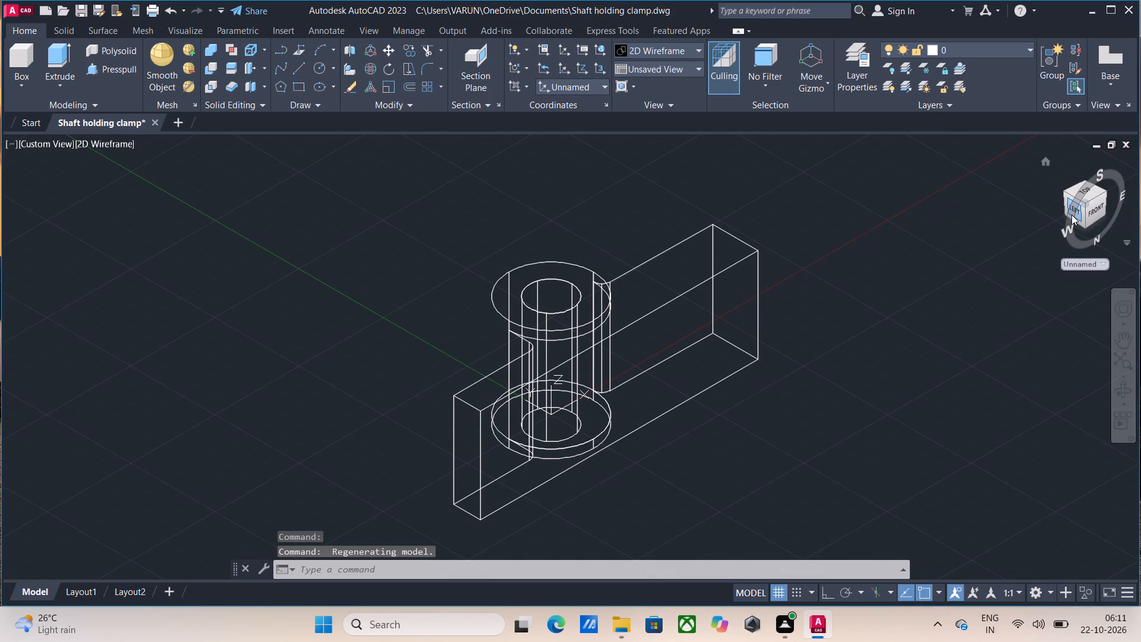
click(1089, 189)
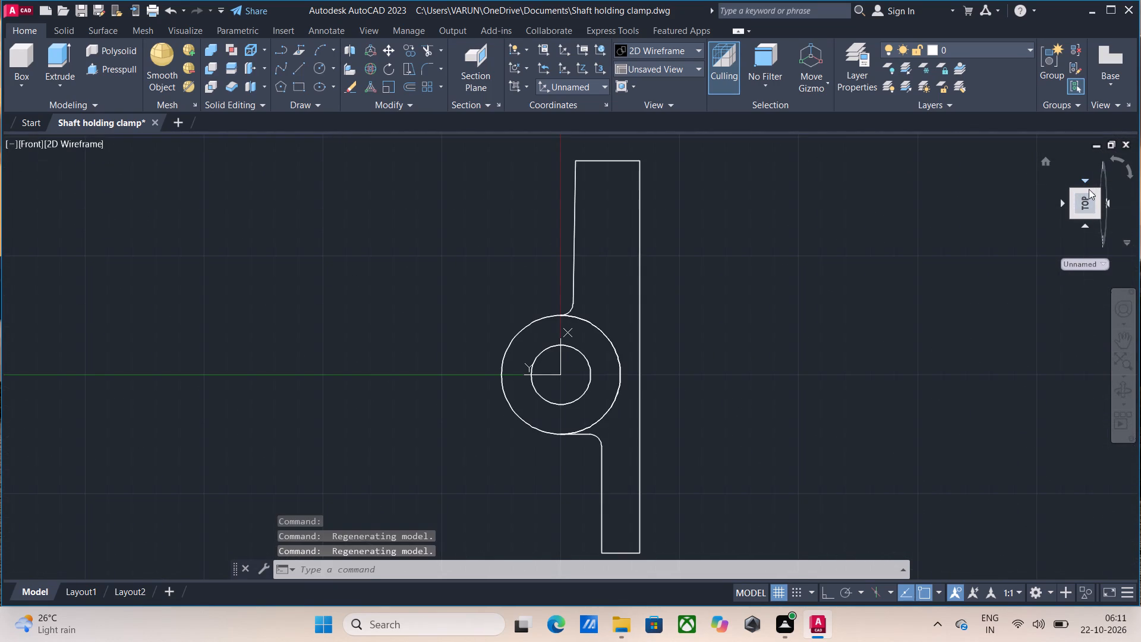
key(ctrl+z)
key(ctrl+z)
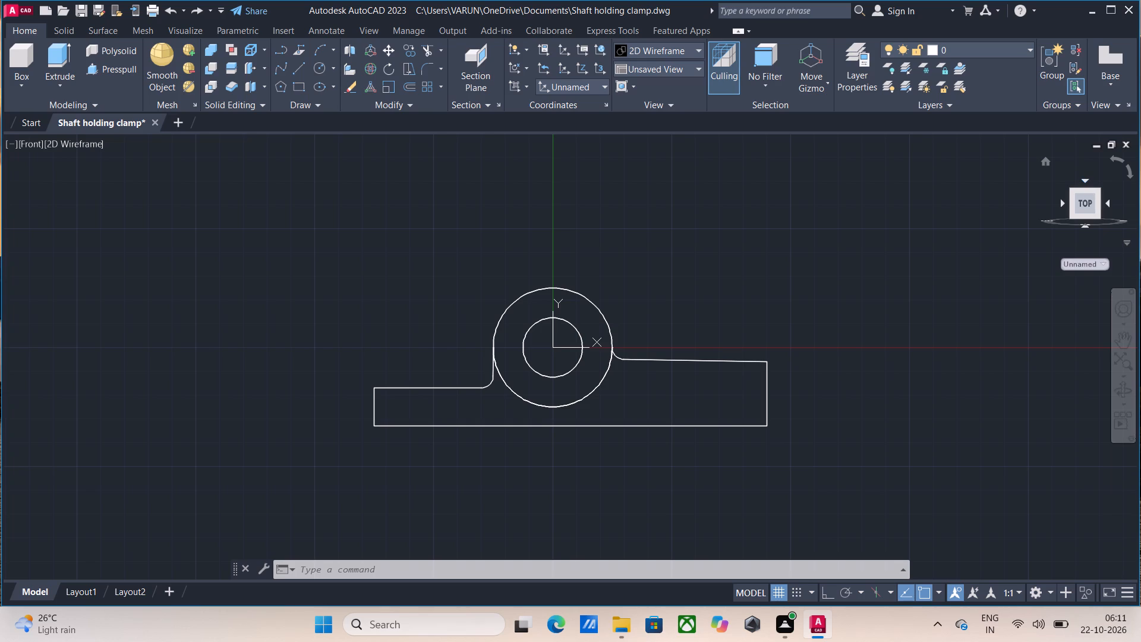
Switch the model to the SW Isometric view.
click(1074, 189)
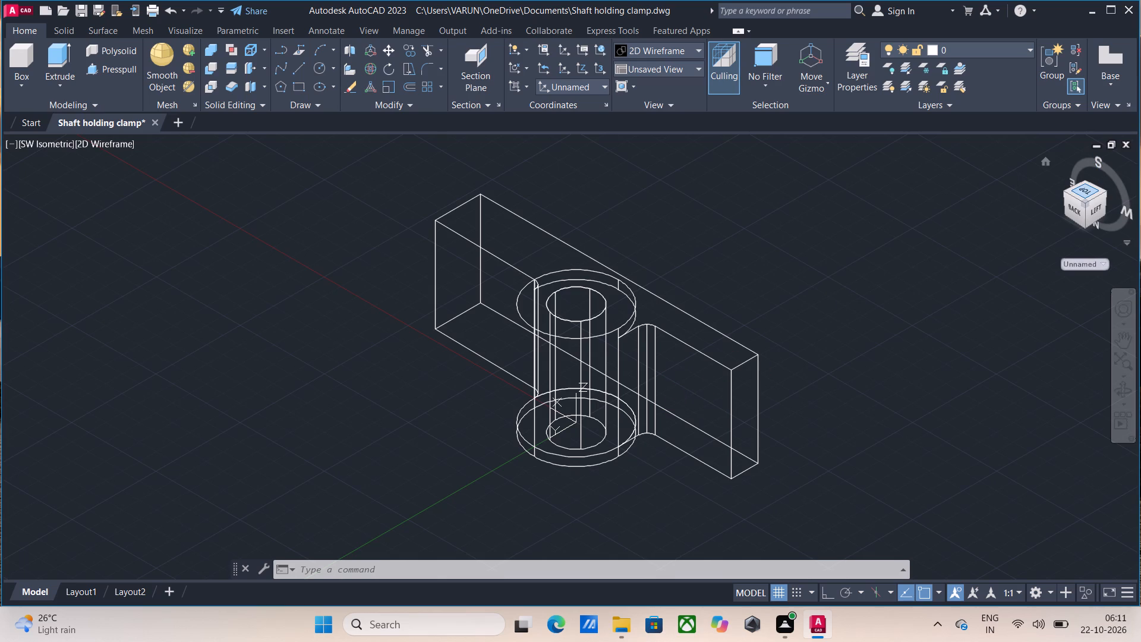
Draw a radius 90 circle centred at 0,0, concentric with the shaft holder, on the Front plane.
click(1067, 191)
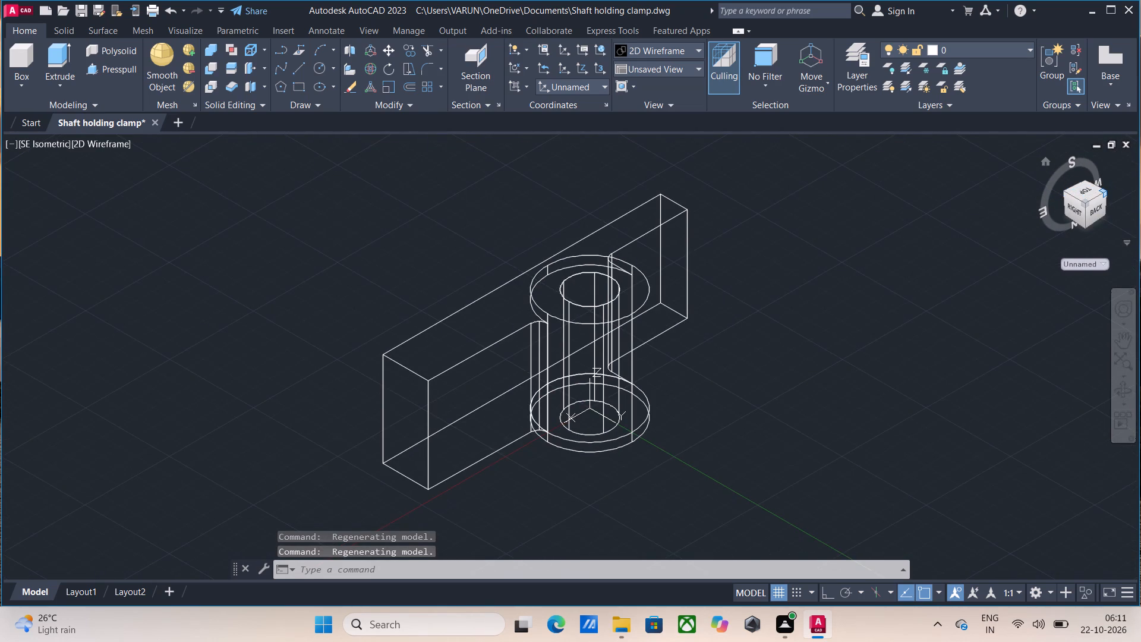
click(1066, 193)
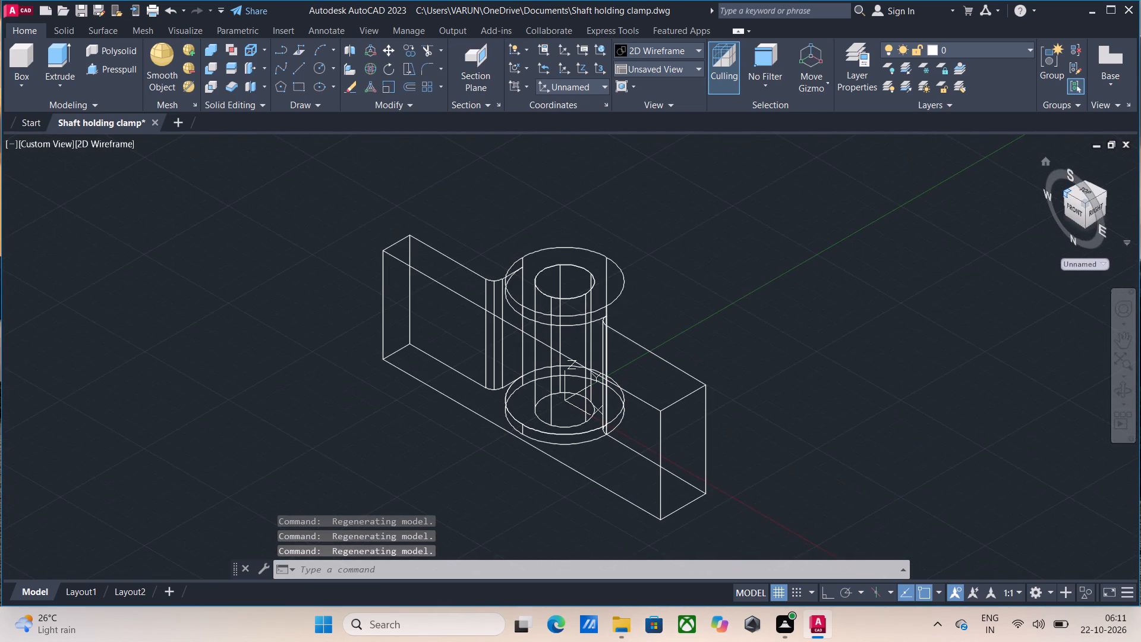
click(1067, 193)
click(1088, 191)
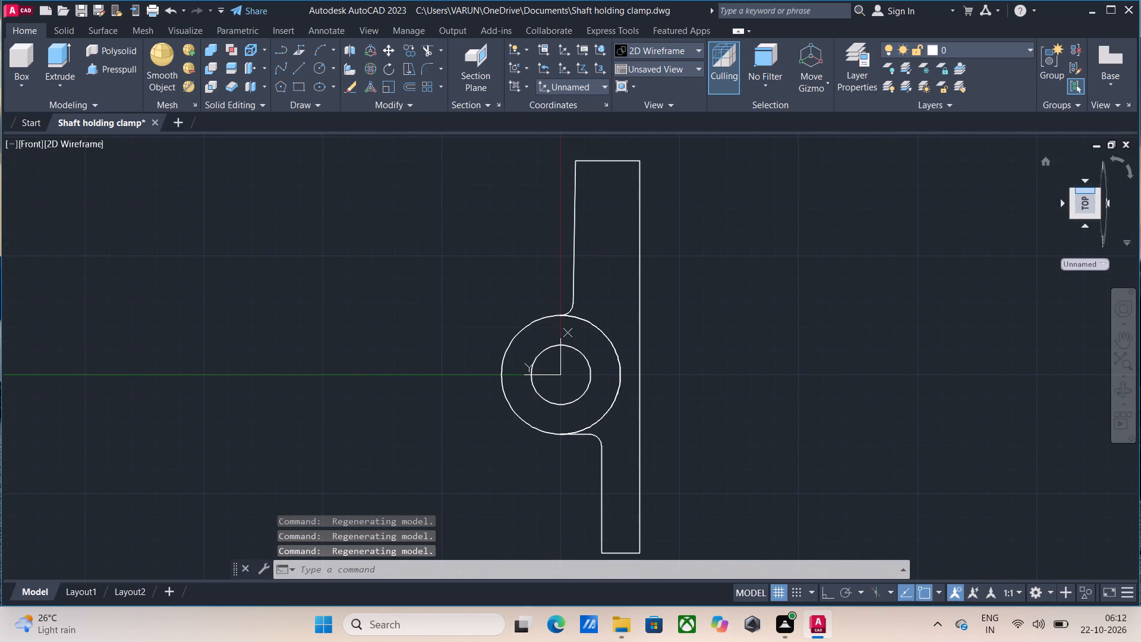
click(1127, 171)
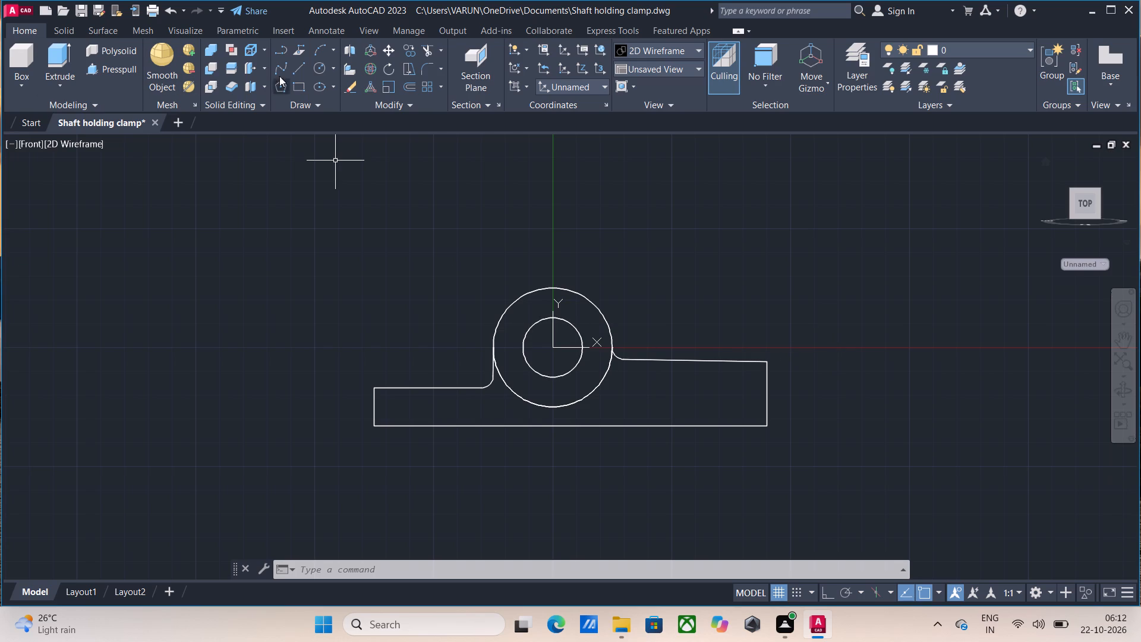
click(320, 73)
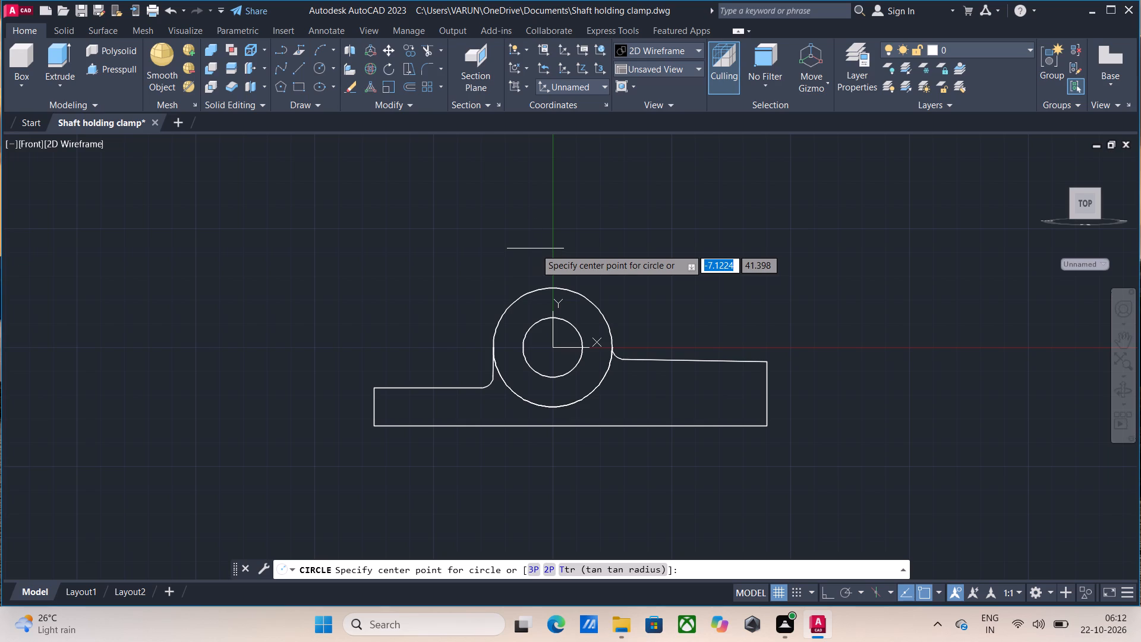
key(ctrl+z)
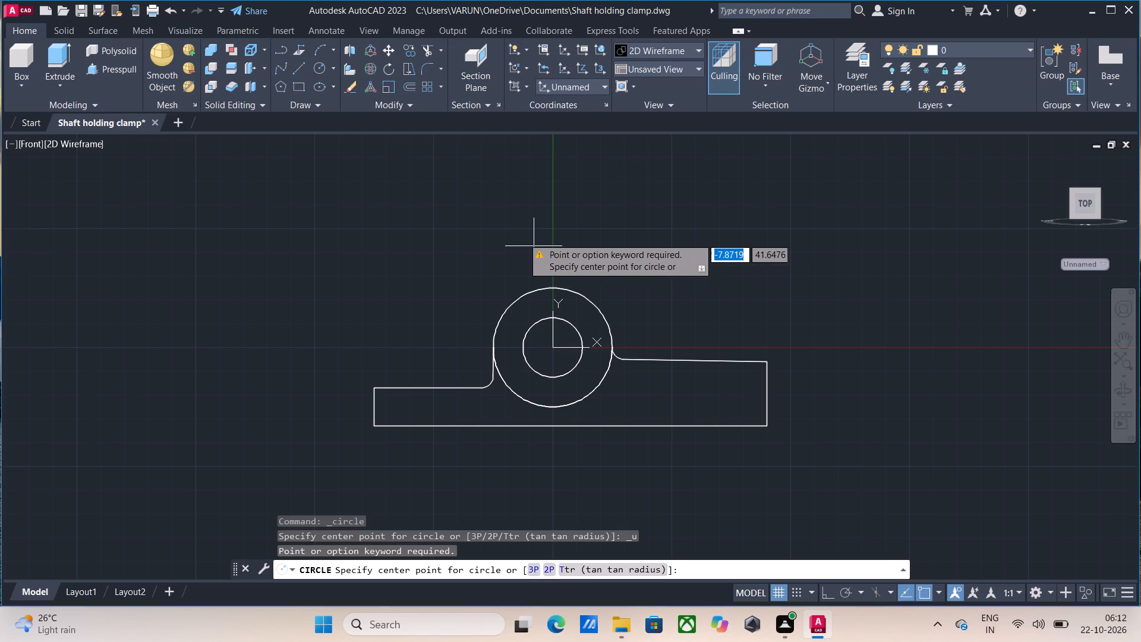
click(311, 64)
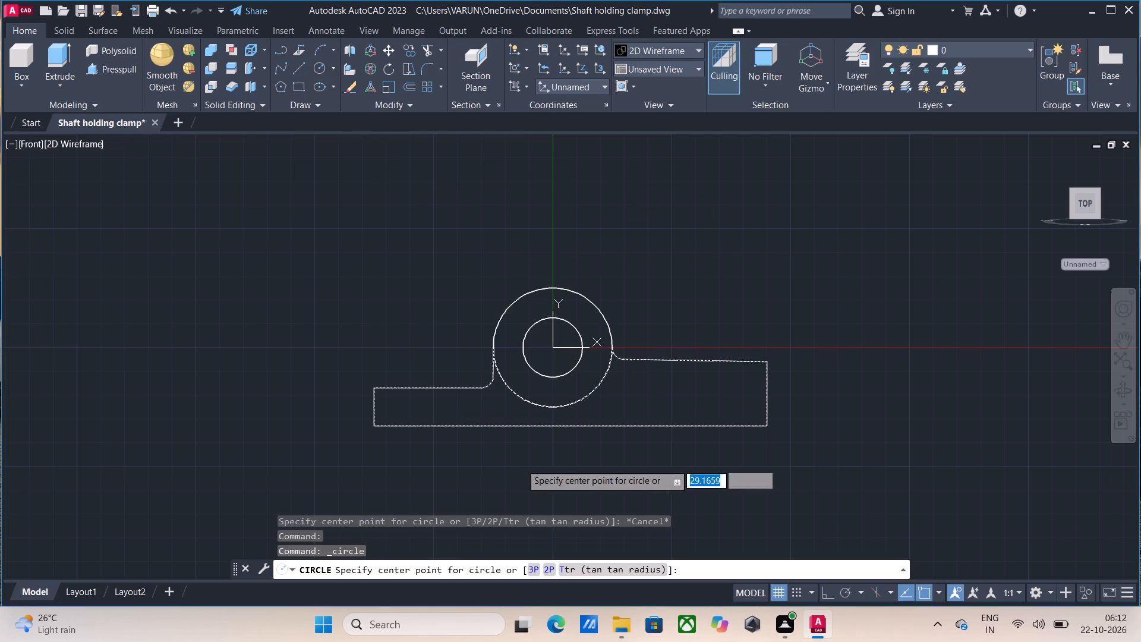
key(0)
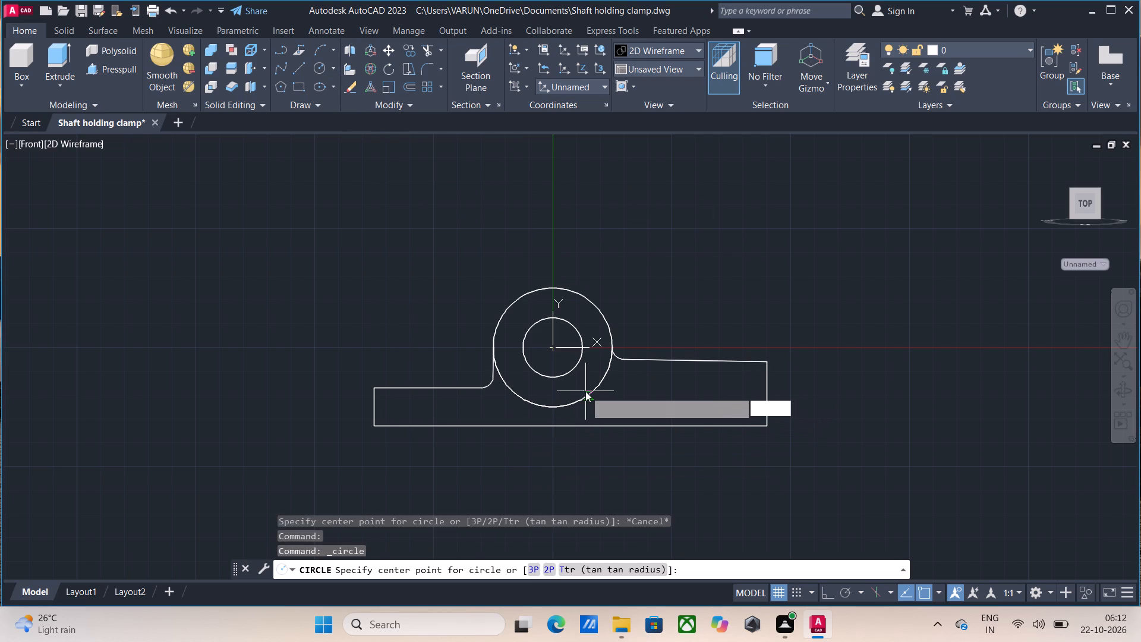
key(comma)
key(0)
key(Return)
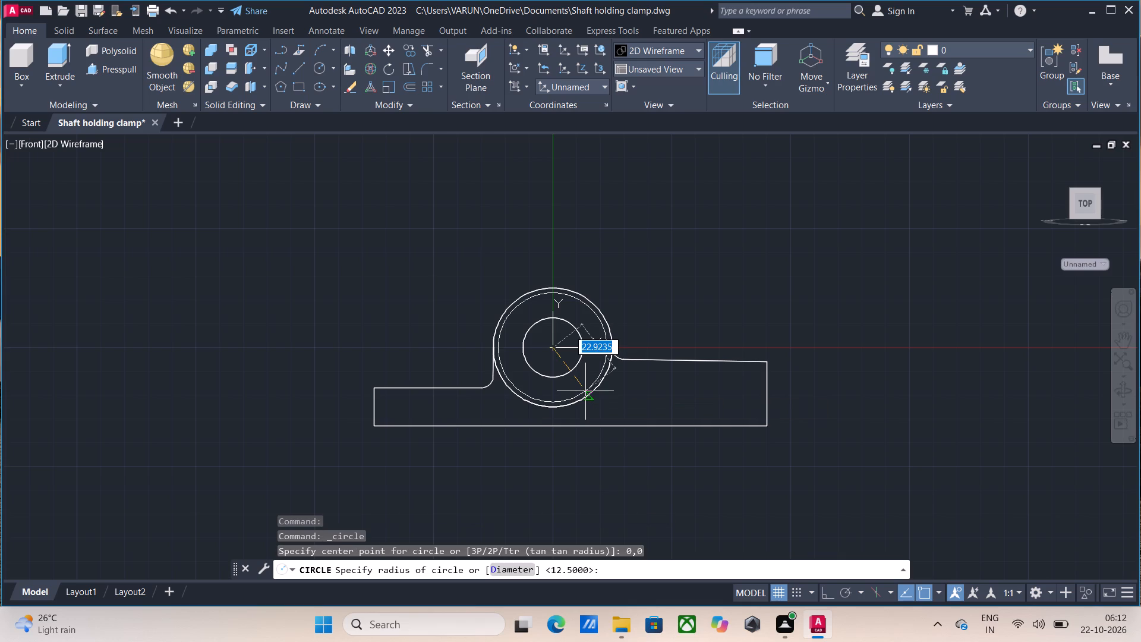
text(90)
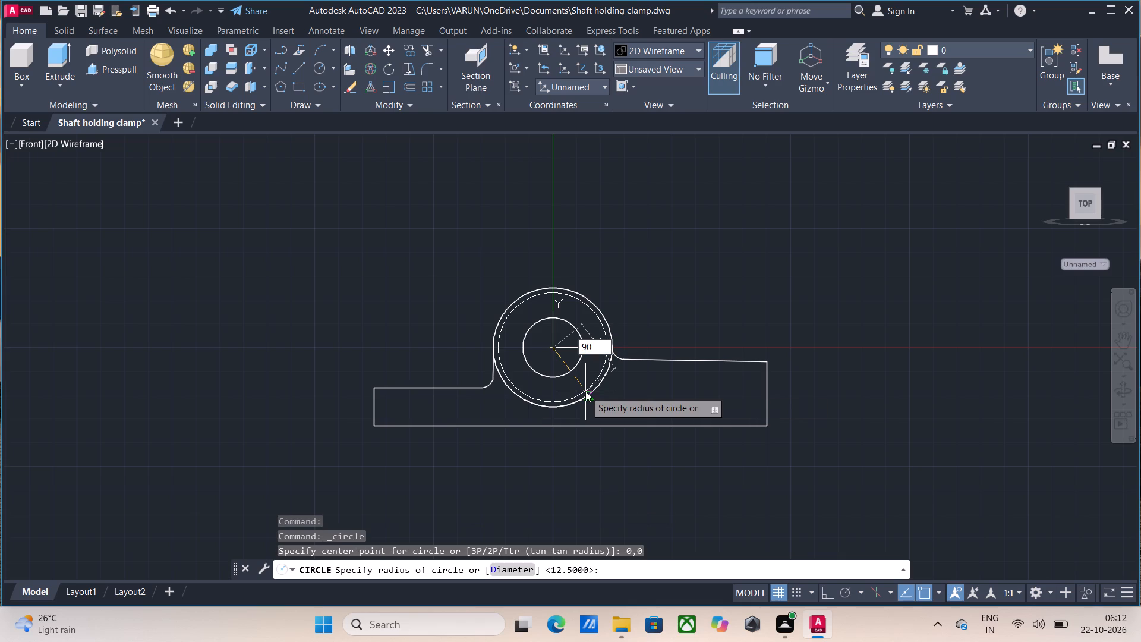
key(Return)
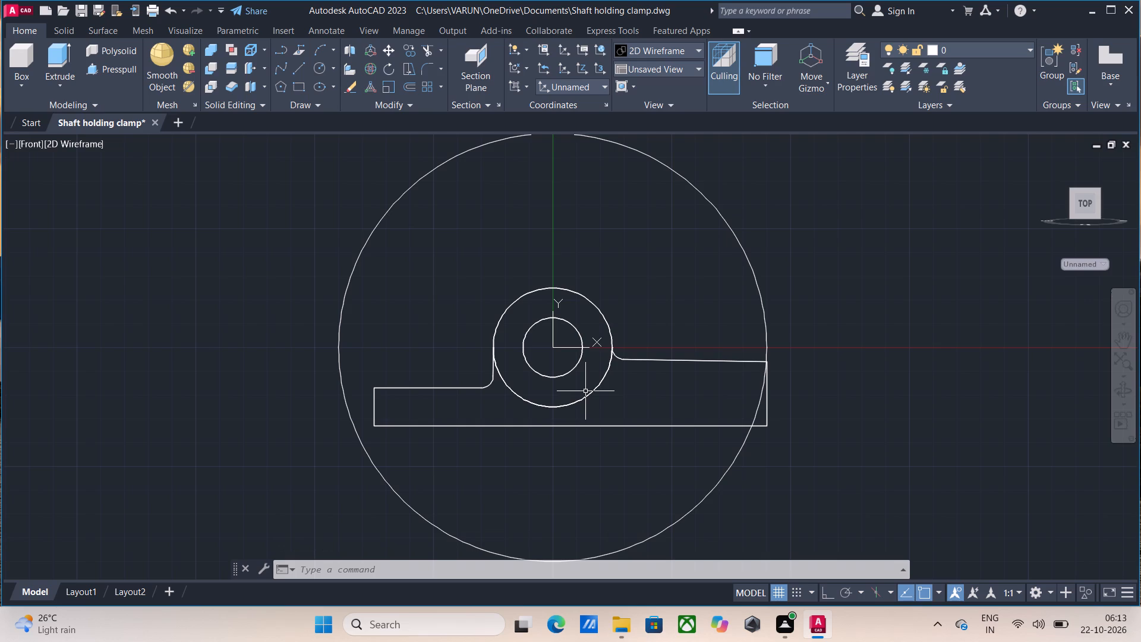
Draw a second concentric circle of radius 60 centred at 0,0.
key(Return)
text(0,0)
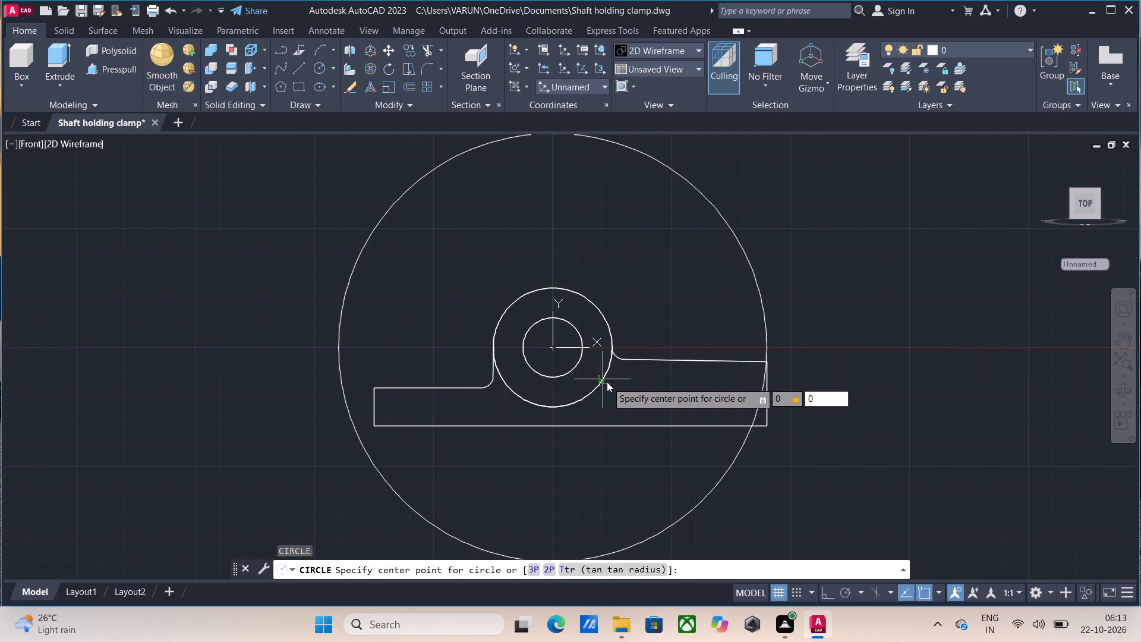
key(Return)
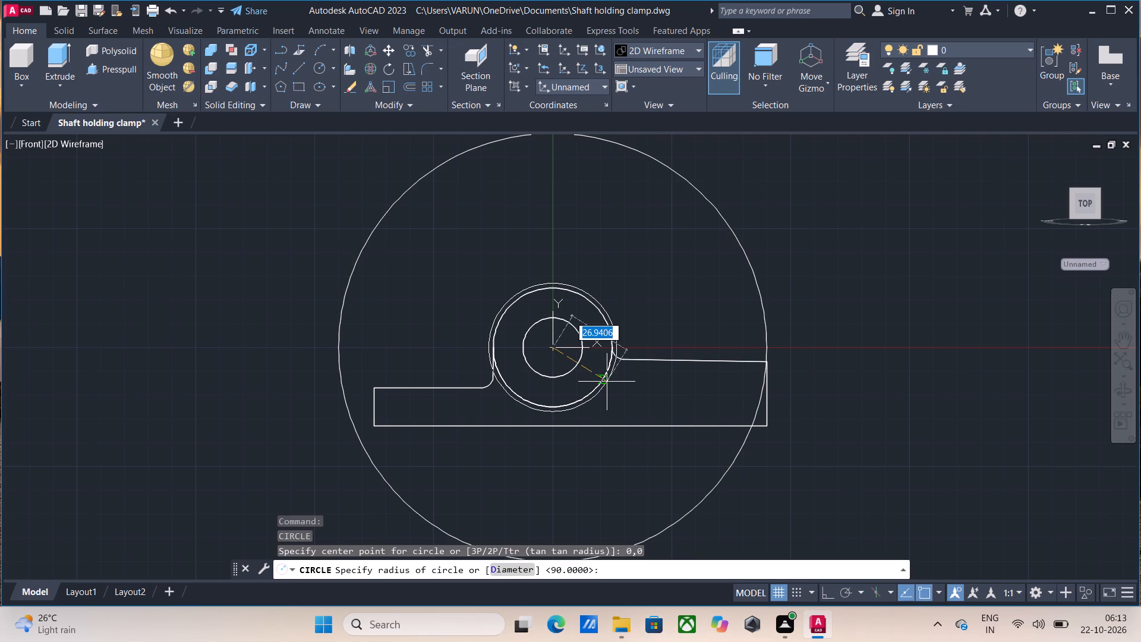
text(60)
key(Return)
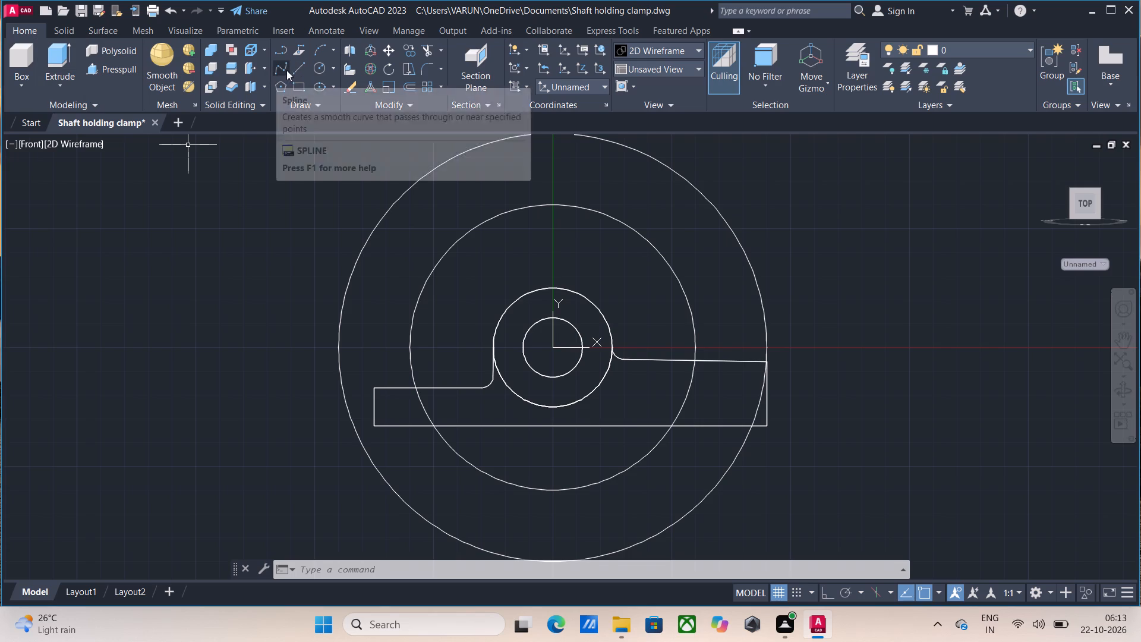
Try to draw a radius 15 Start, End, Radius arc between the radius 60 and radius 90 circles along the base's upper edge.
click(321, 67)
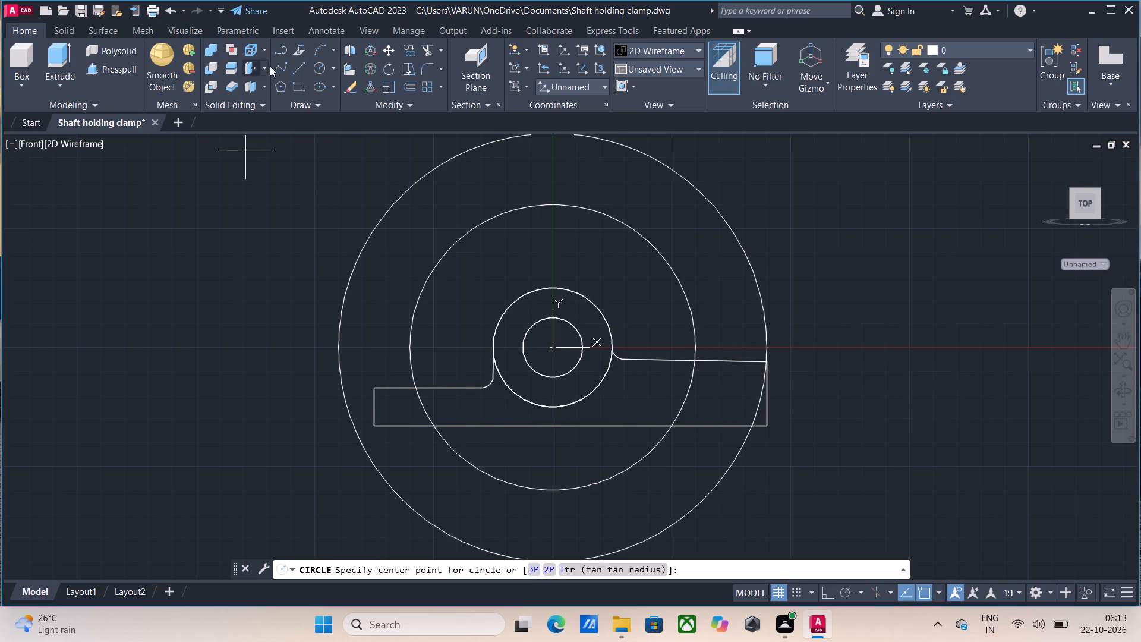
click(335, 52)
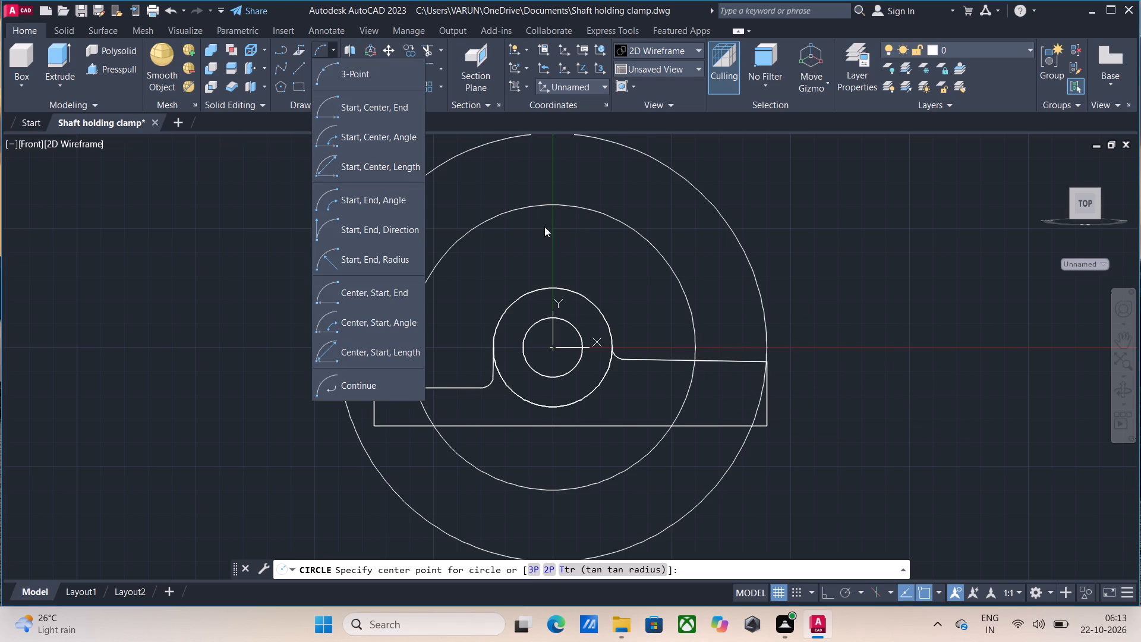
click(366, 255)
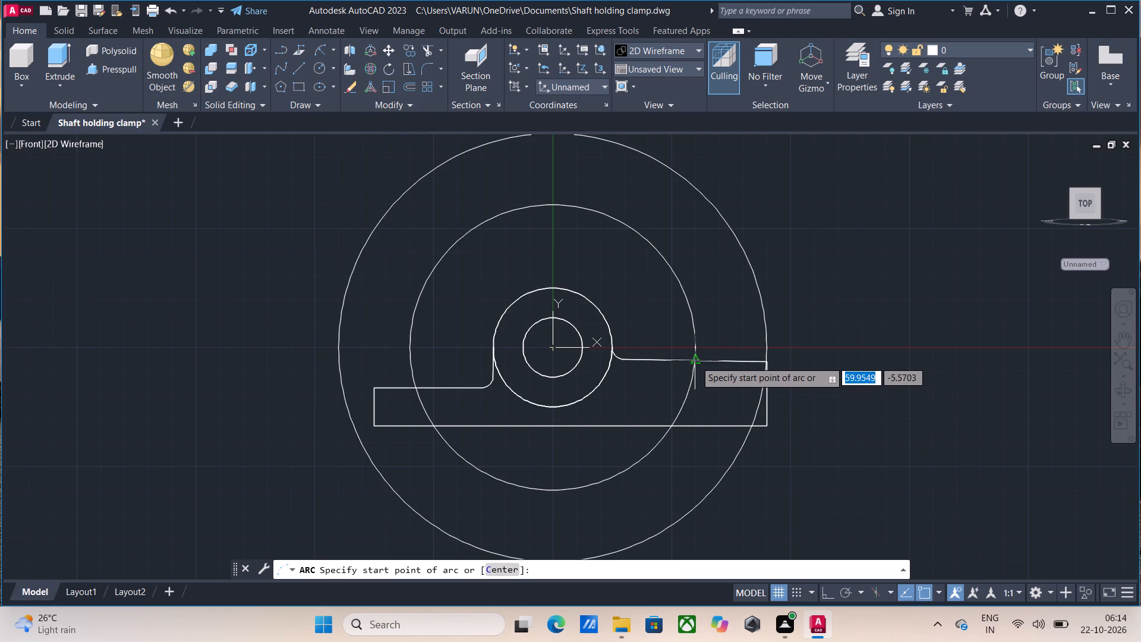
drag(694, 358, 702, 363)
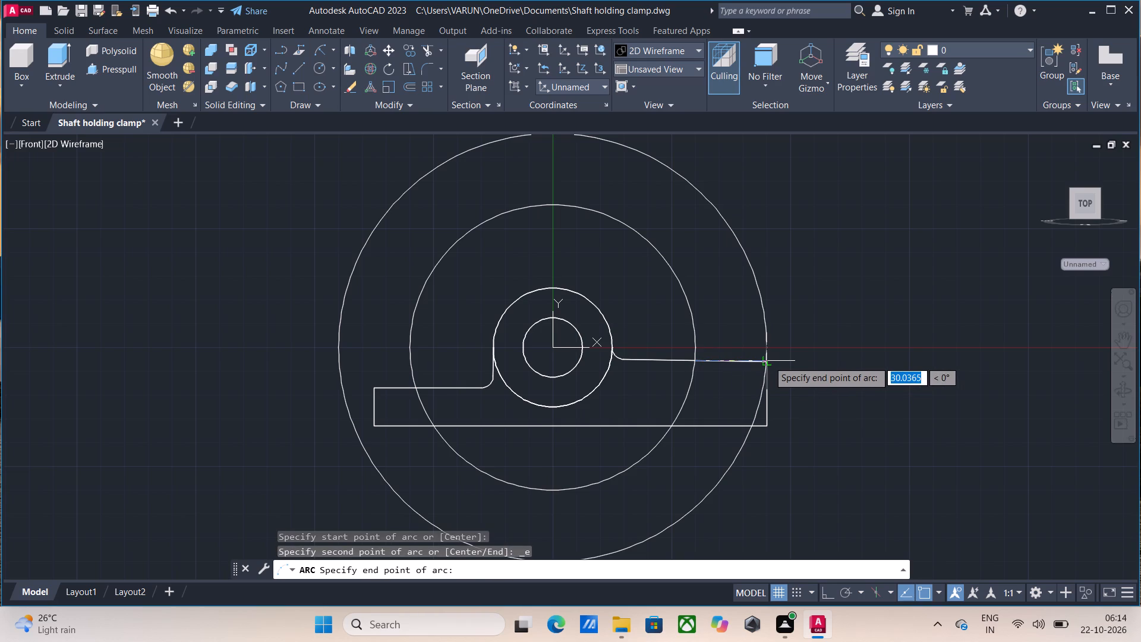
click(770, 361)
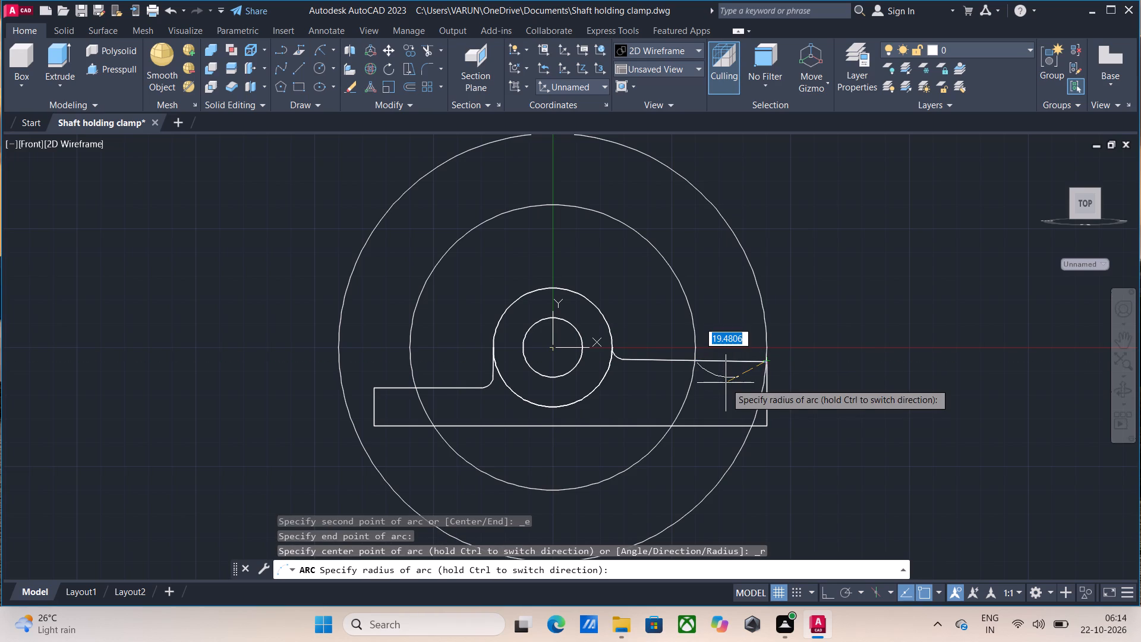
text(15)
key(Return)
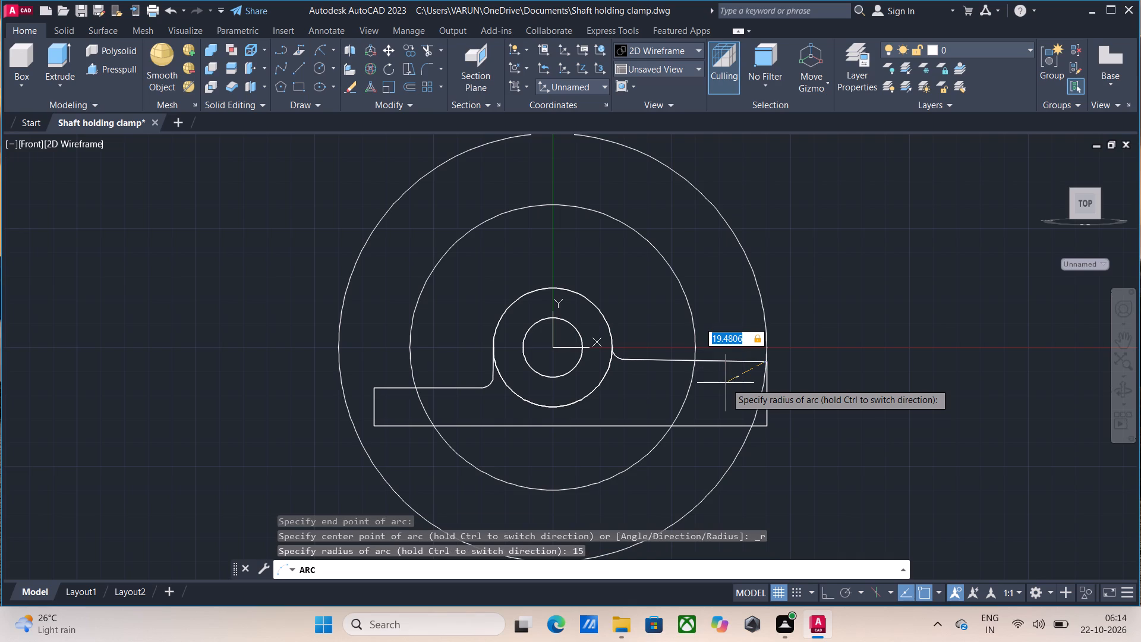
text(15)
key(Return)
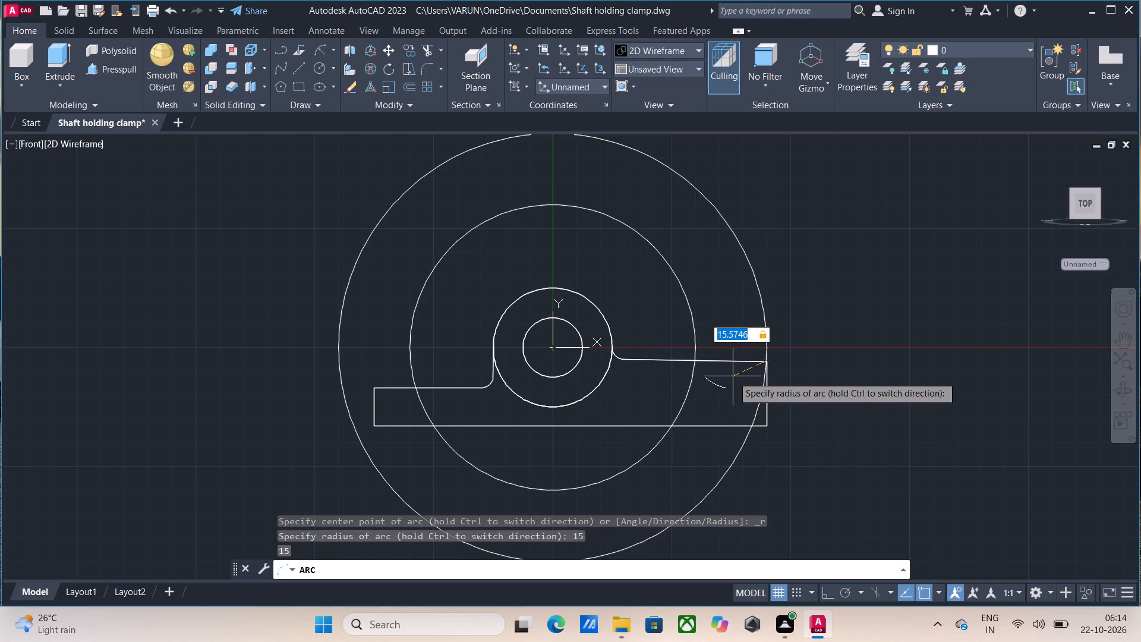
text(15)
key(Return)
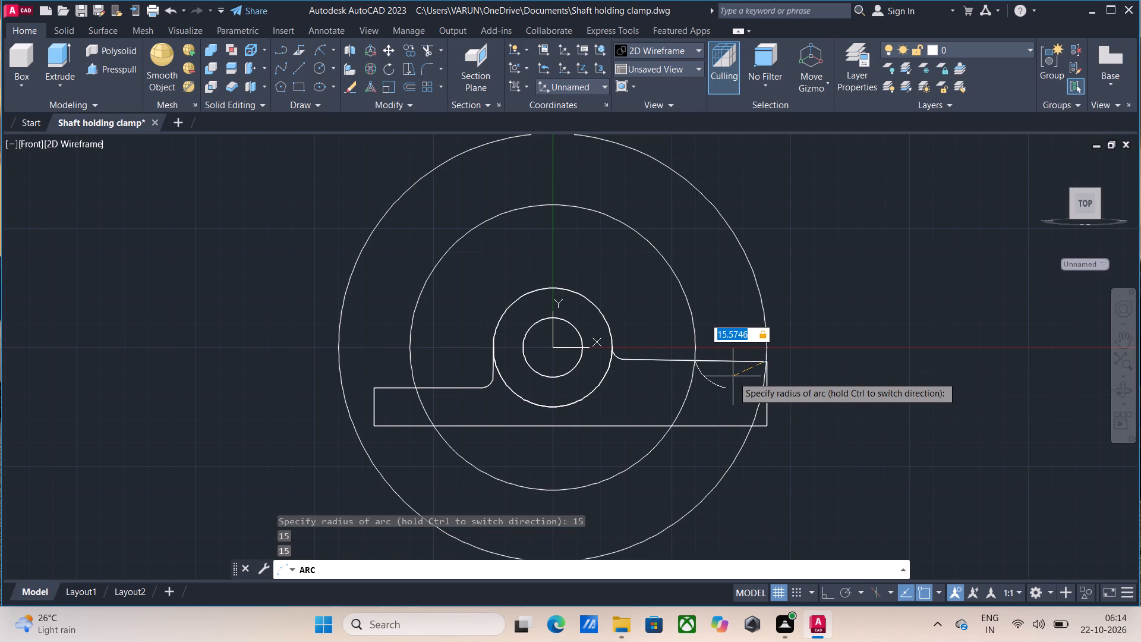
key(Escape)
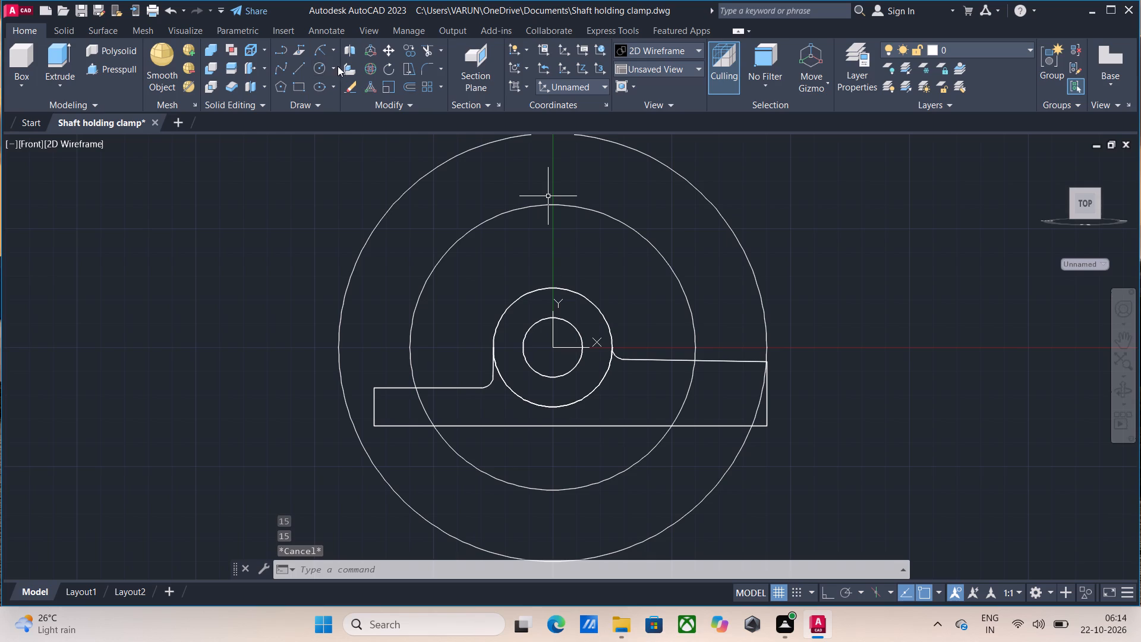
Draw a construction line about 30 long between the radius 60 and radius 90 circles along the base's upper edge.
click(303, 70)
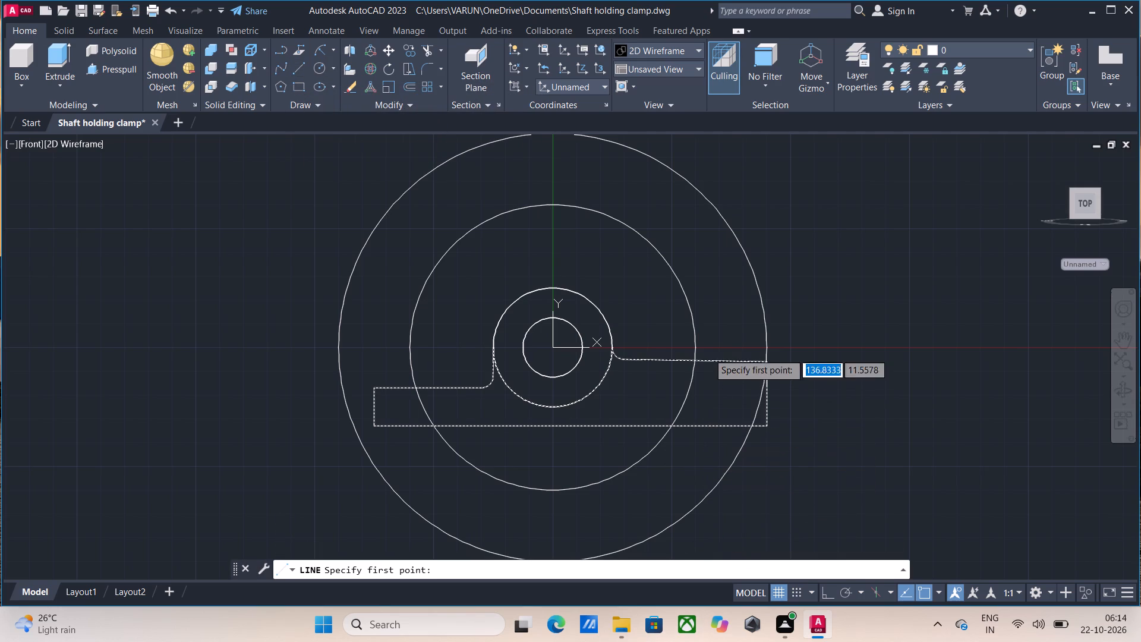
click(695, 361)
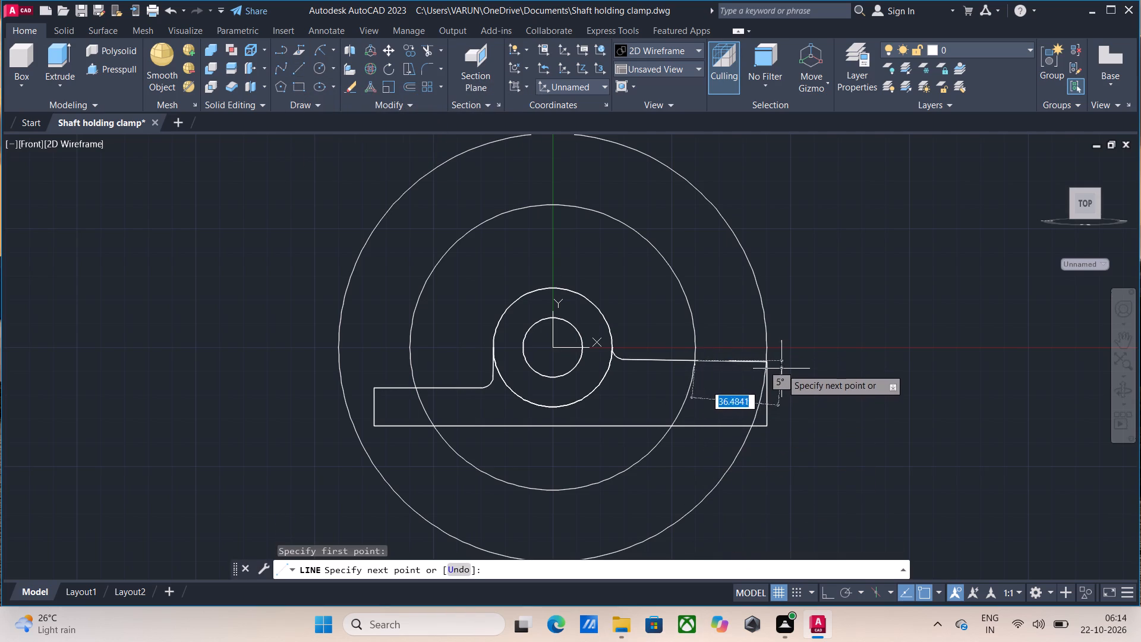
click(762, 360)
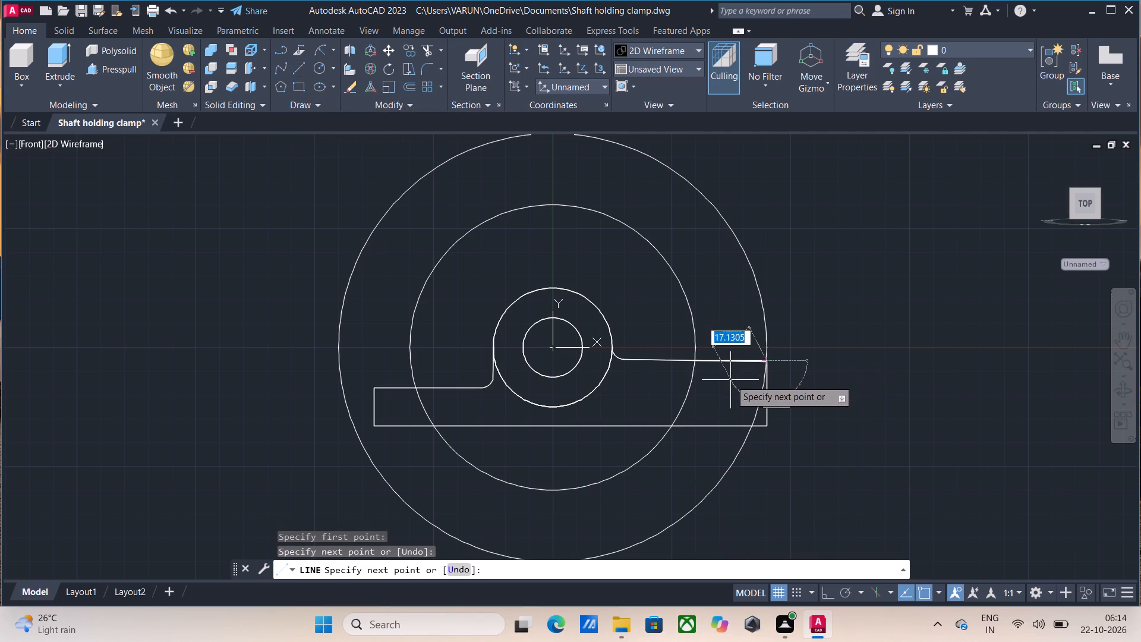
key(Escape)
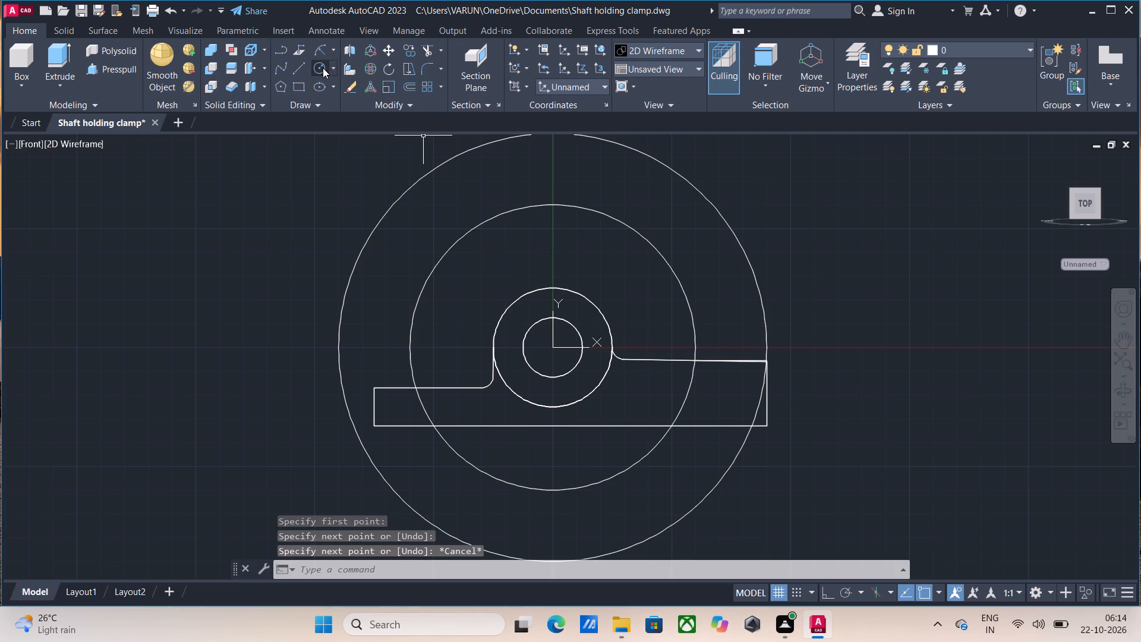
Draw a radius 15 circle centred on the midpoint of the line between the two large circles.
click(323, 68)
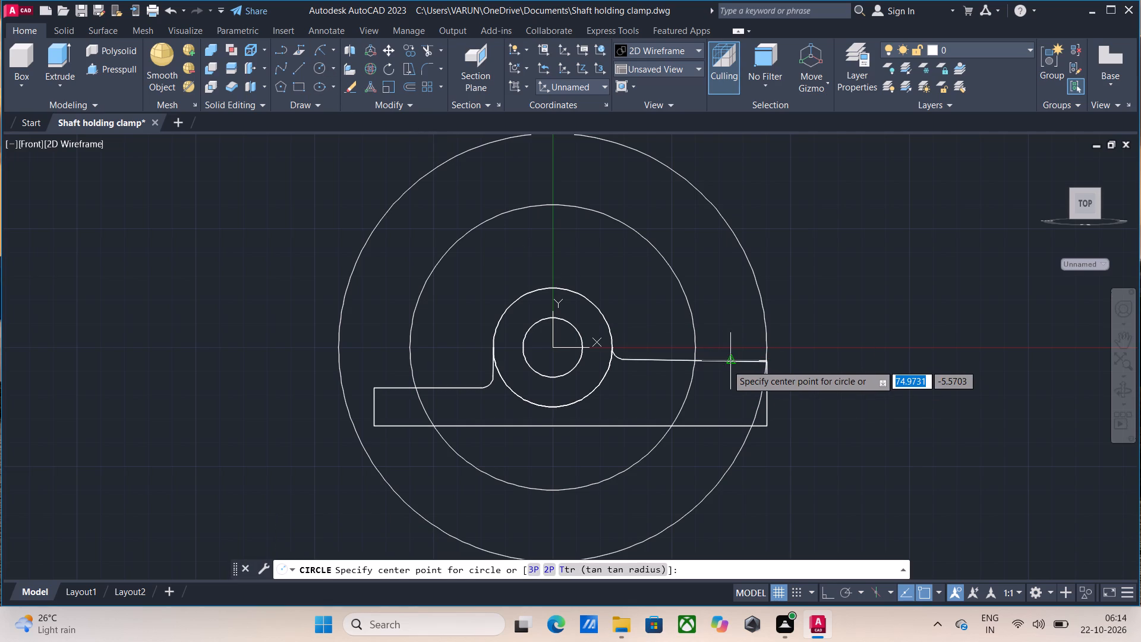
click(729, 364)
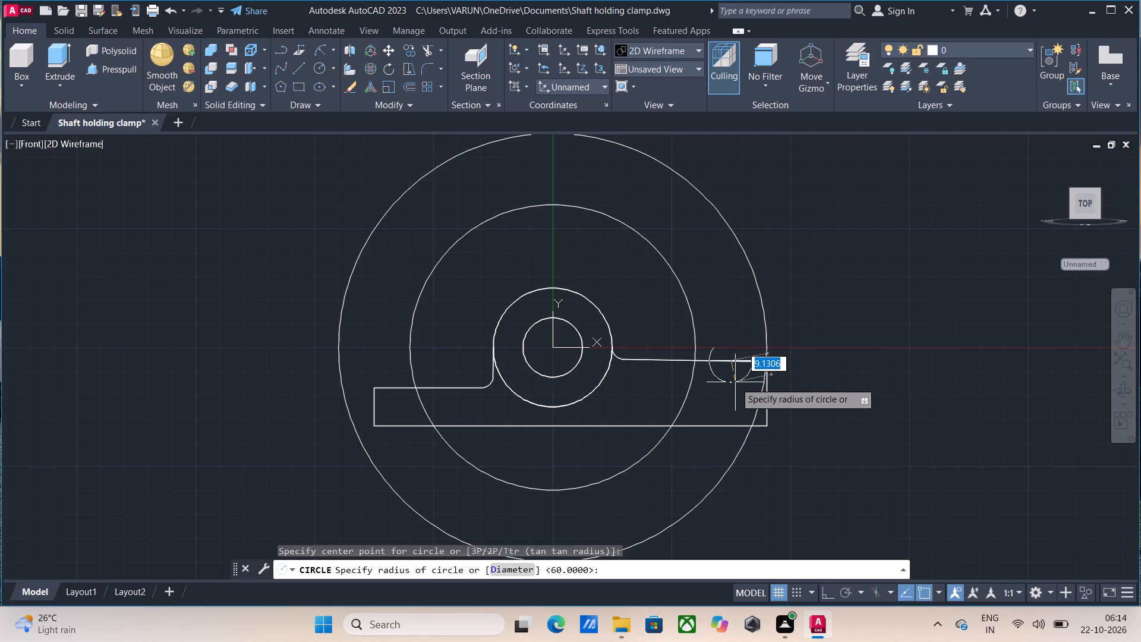
text(15)
key(Return)
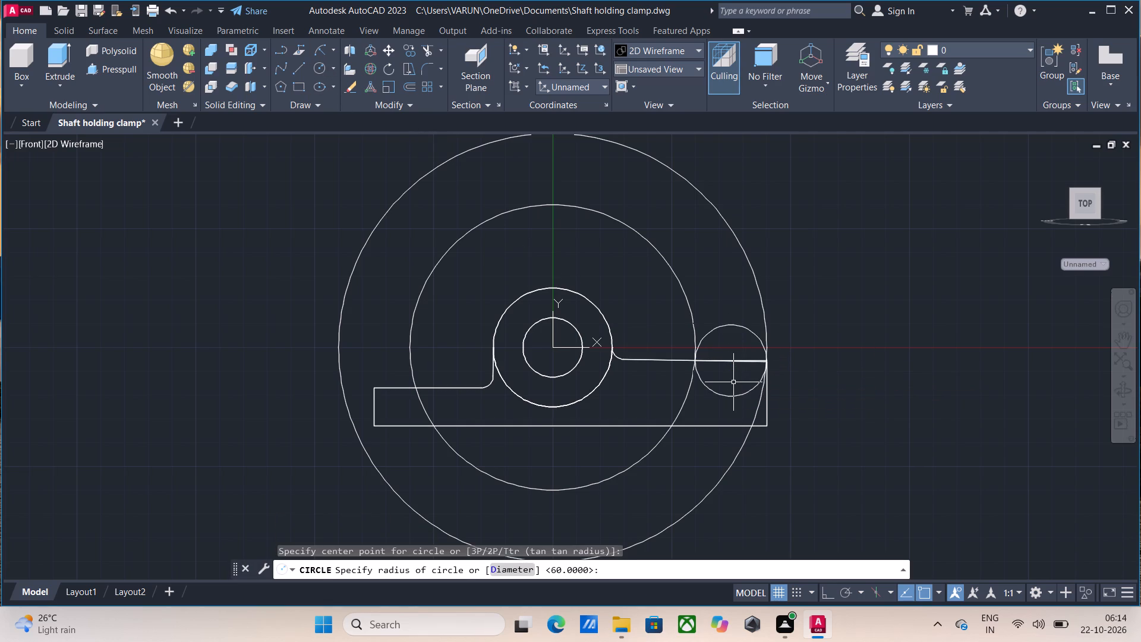
key(Escape)
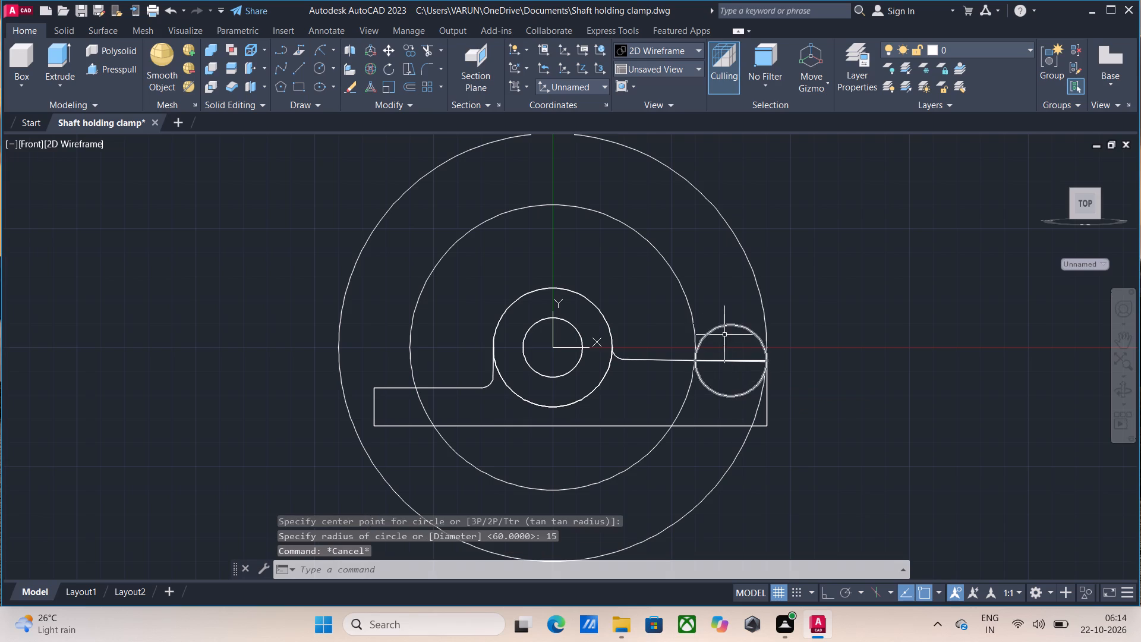
Trim away the construction line inside the radius 15 circle and the circle's upper half, leaving the lower arc.
click(428, 51)
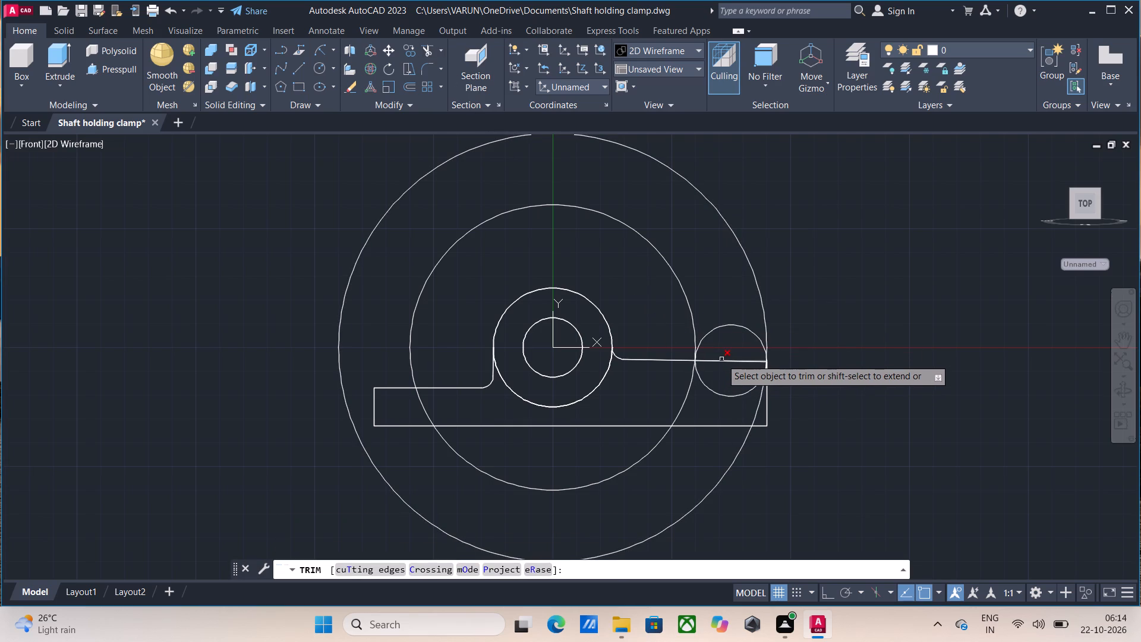
click(722, 361)
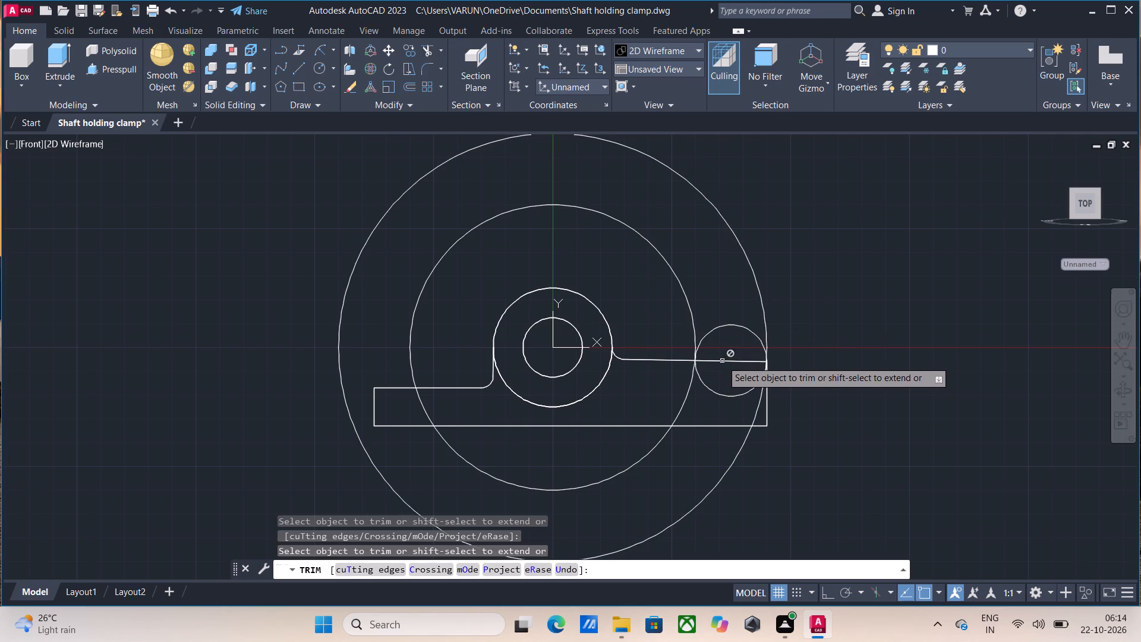
click(727, 326)
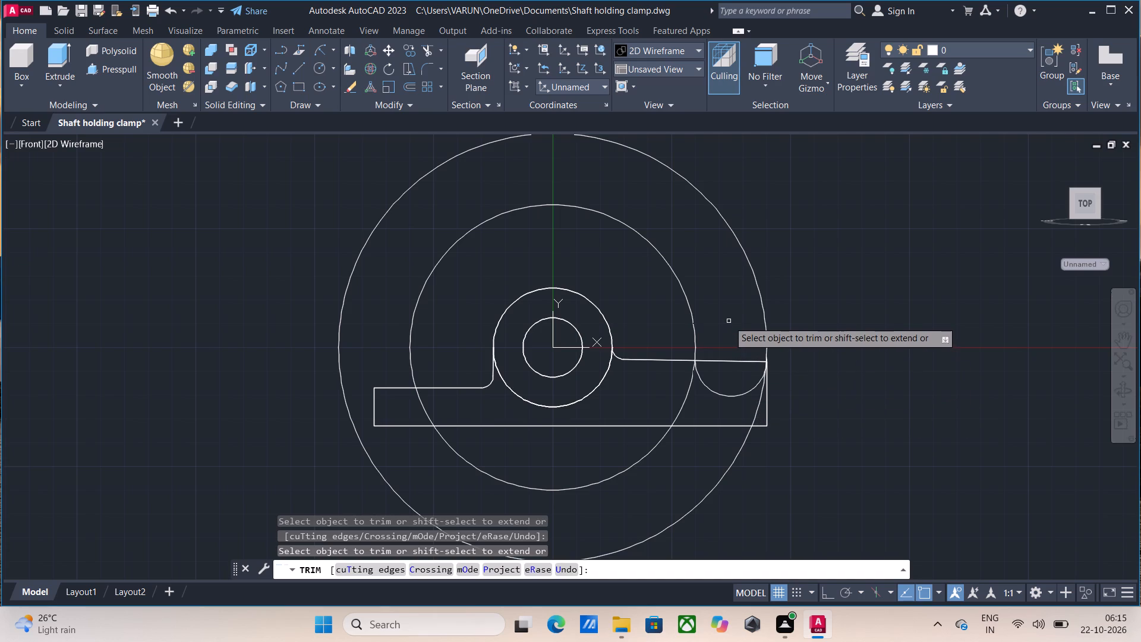
ctrl+scroll(729, 321, down, 1)
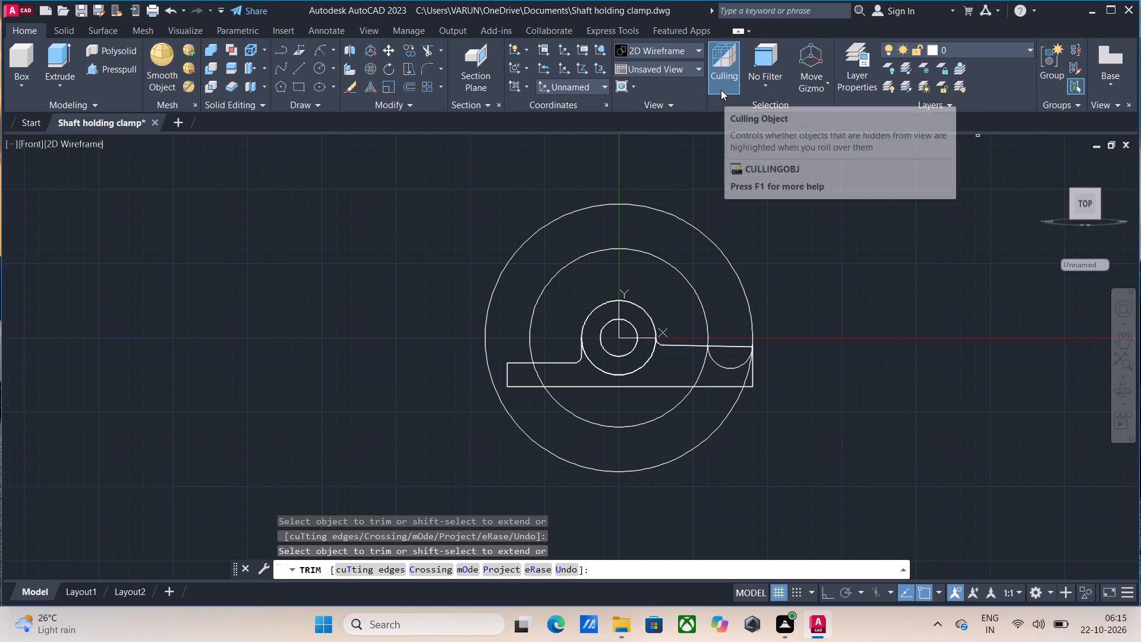
Draw a vertical construction line 100 long at 90° upward from the common centre of the circles.
click(300, 68)
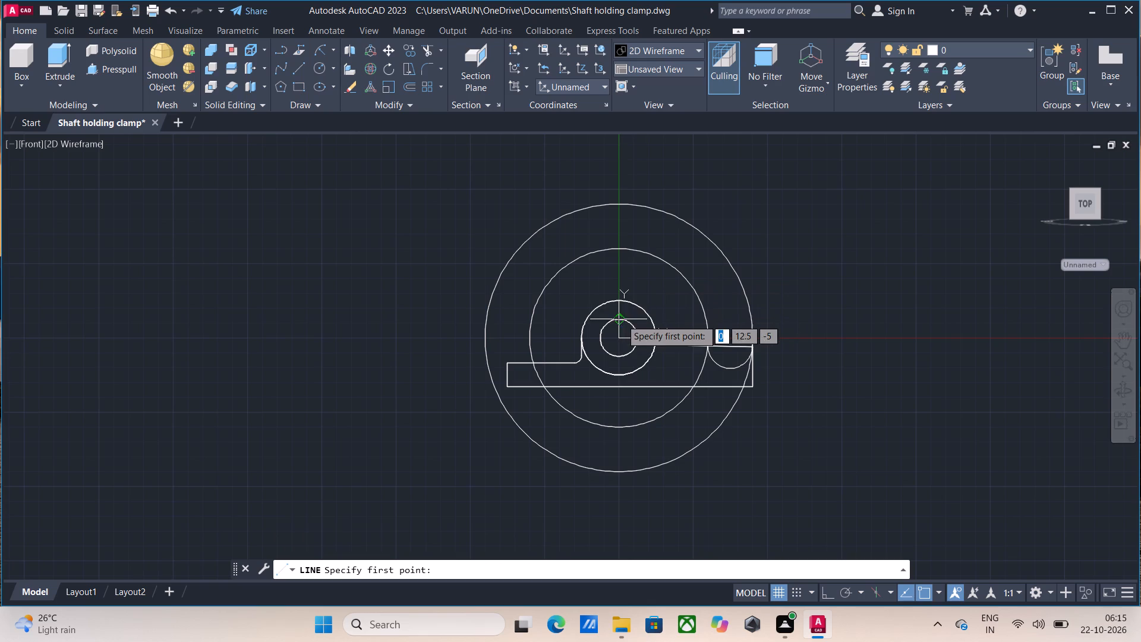
click(619, 339)
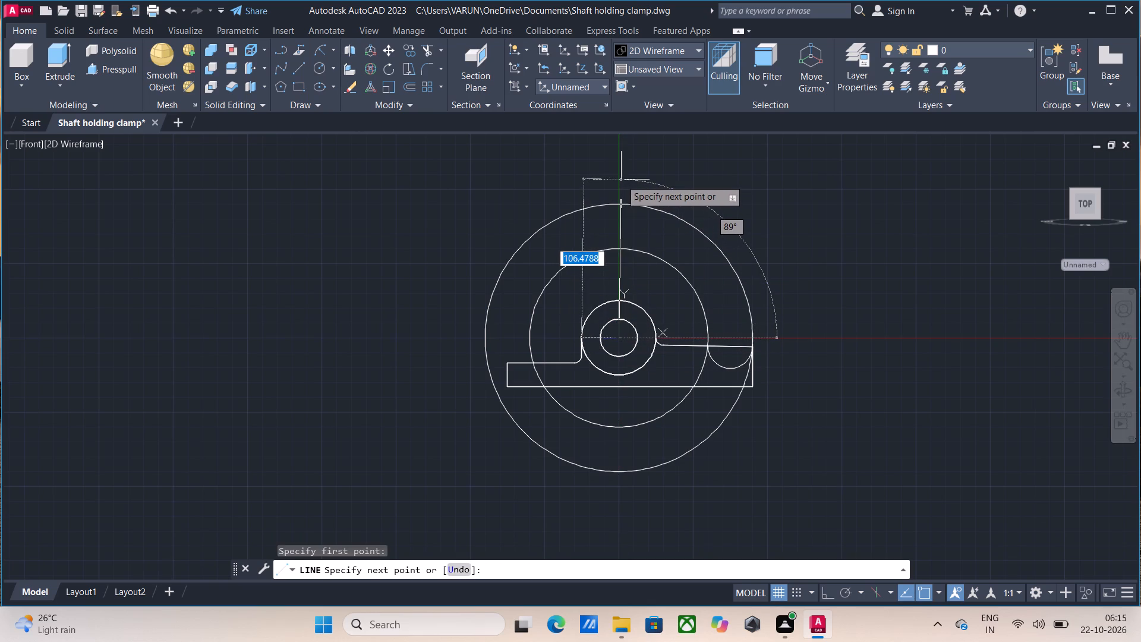
key(1)
text(00)
text(<90)
key(Return)
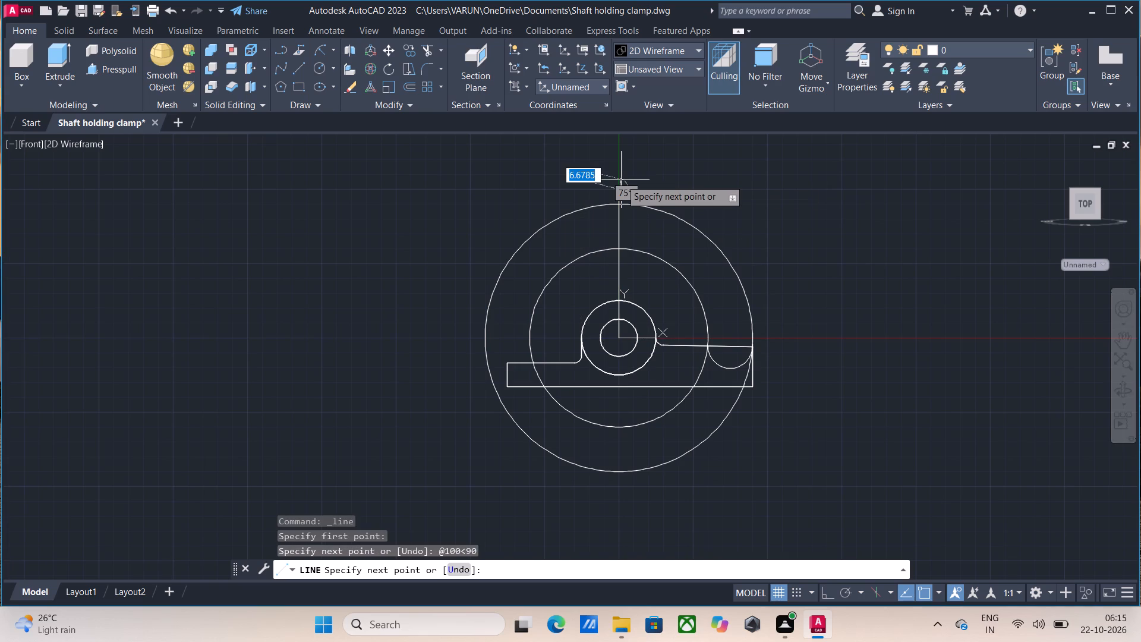
key(Escape)
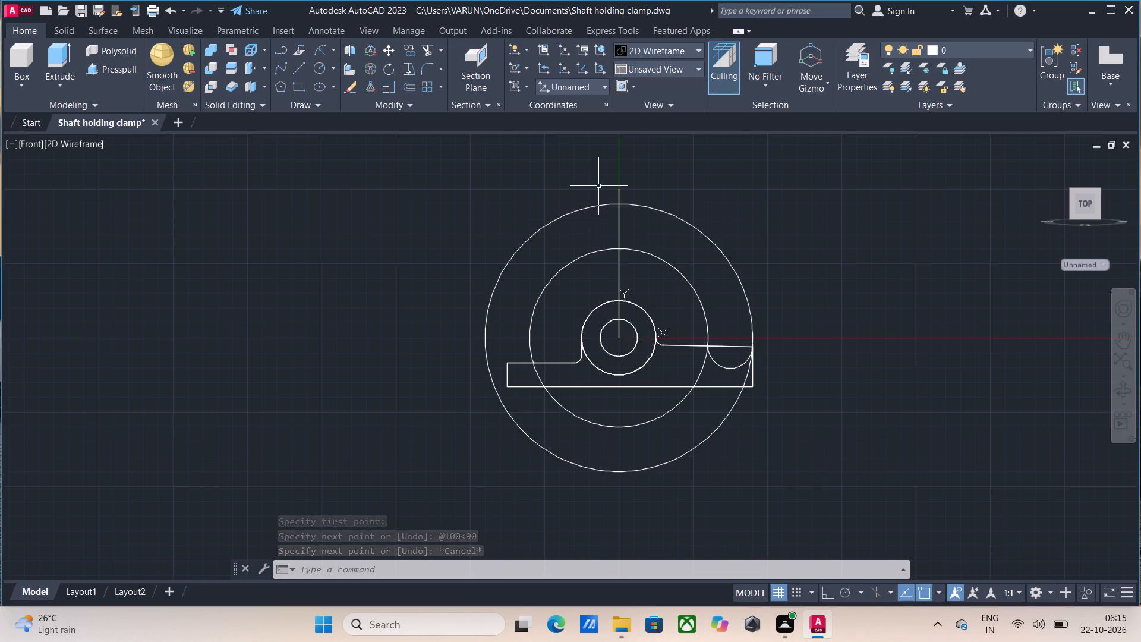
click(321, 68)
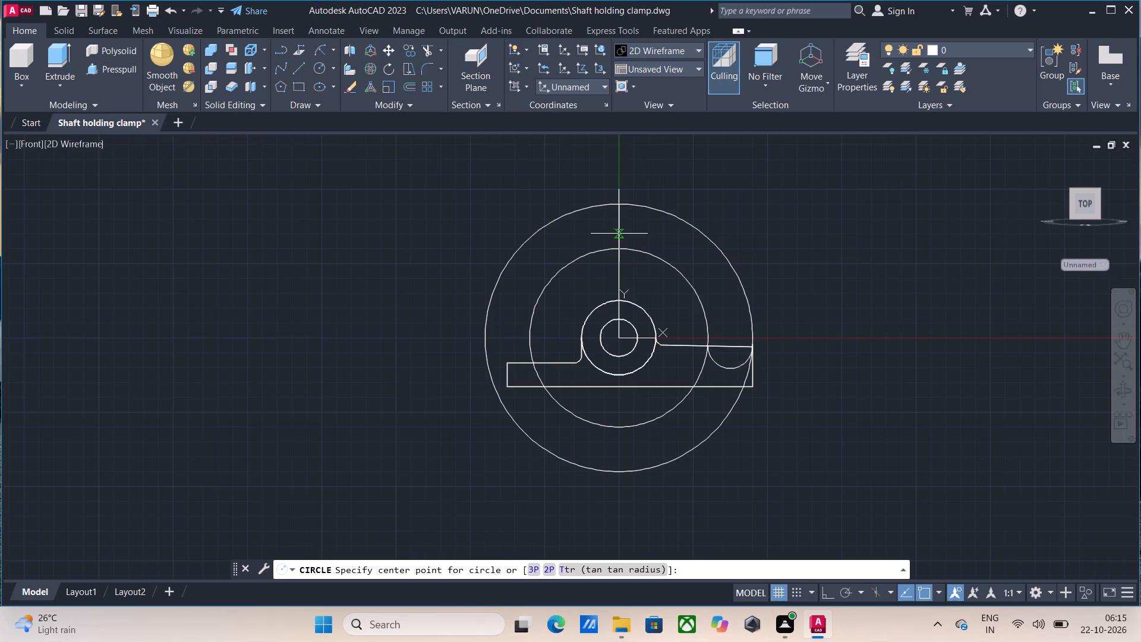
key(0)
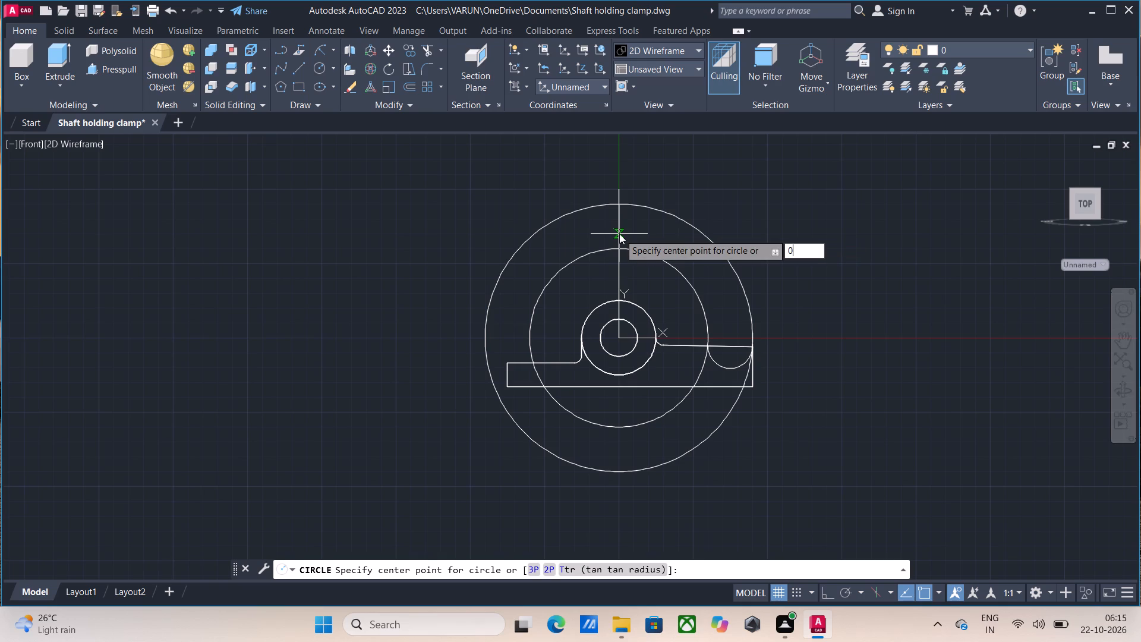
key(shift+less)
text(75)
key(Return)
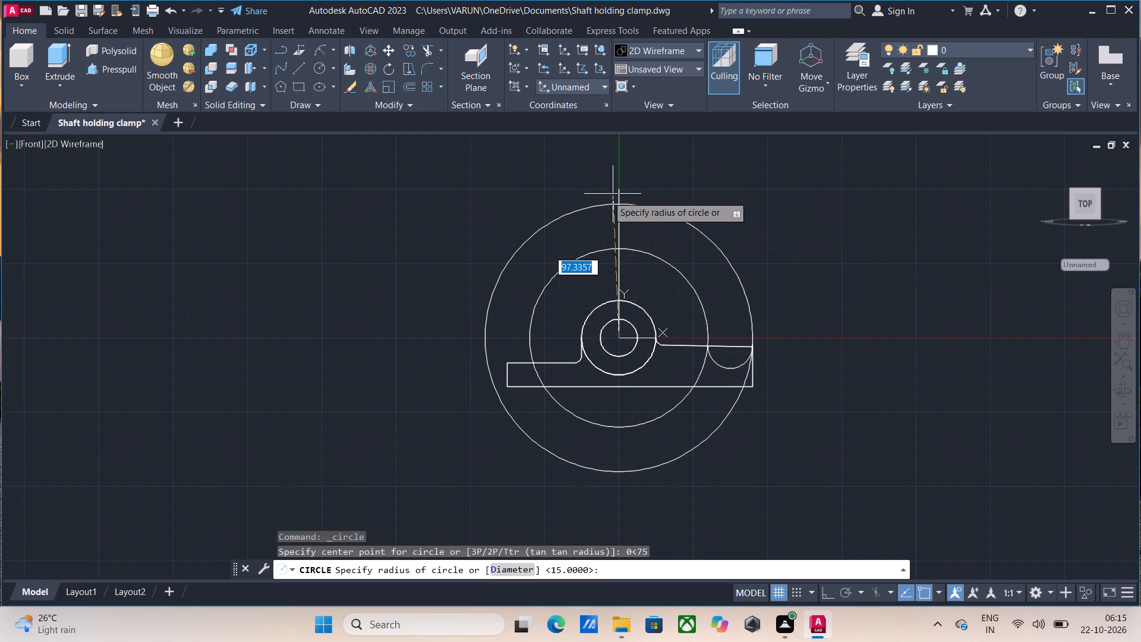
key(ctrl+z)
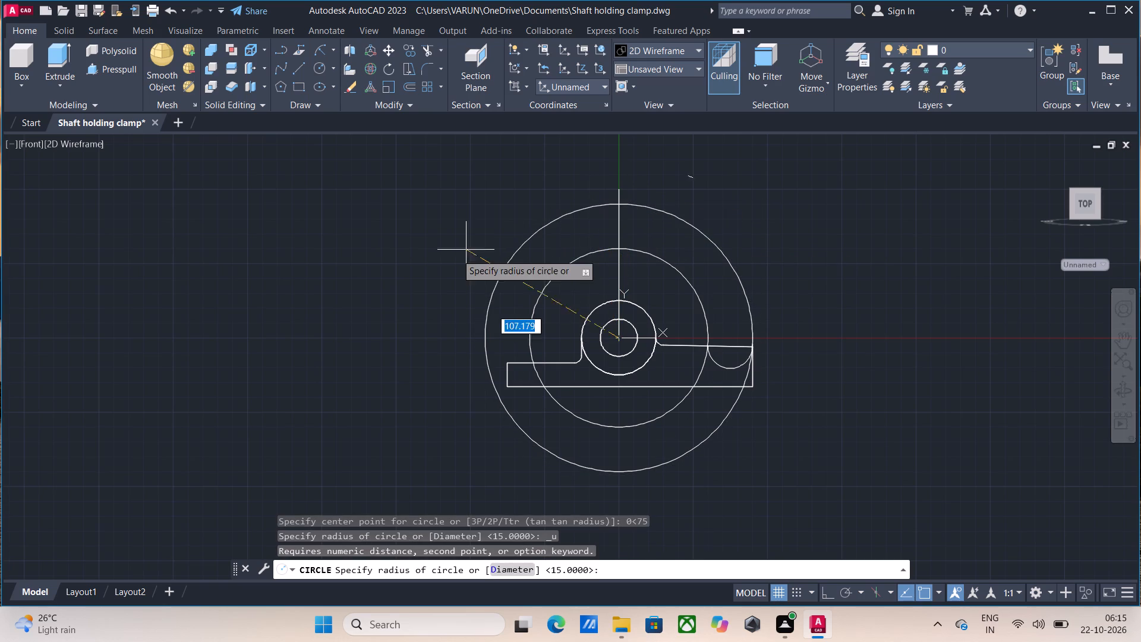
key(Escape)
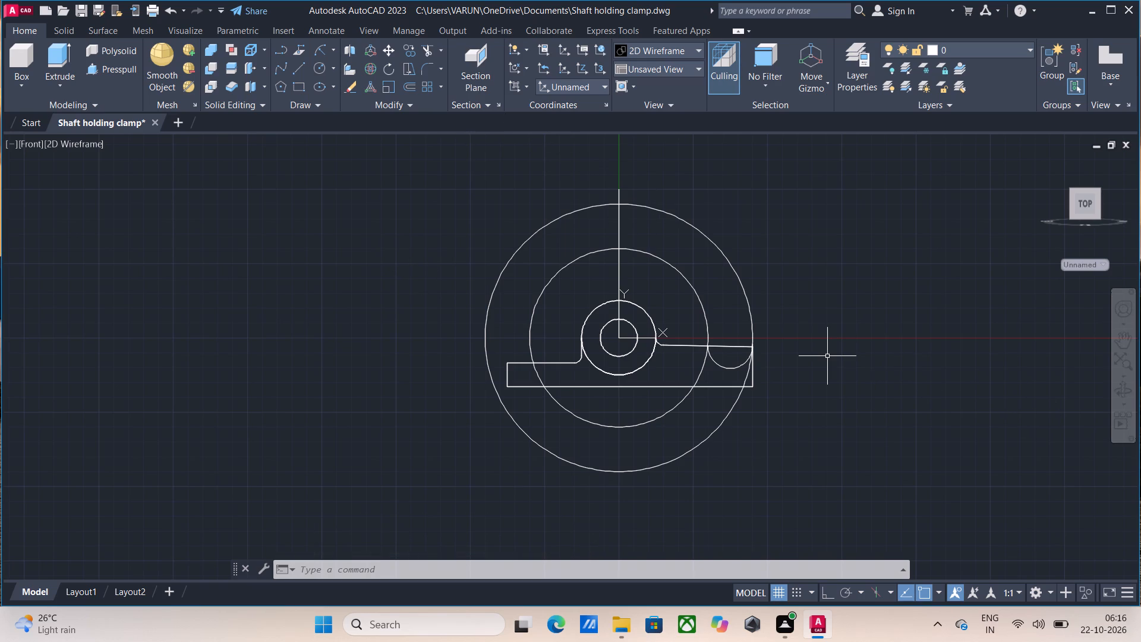
Draw a radius 15 circle centred at 0,75 on the vertical line, between the radius 60 and radius 90 circles.
key(Return)
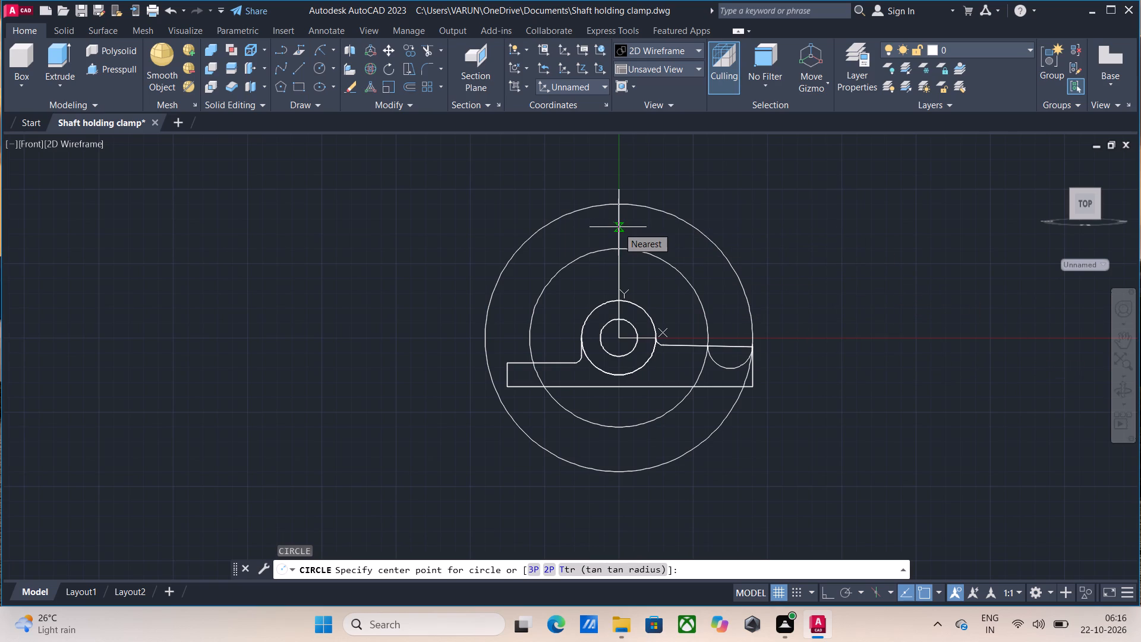
text(0,)
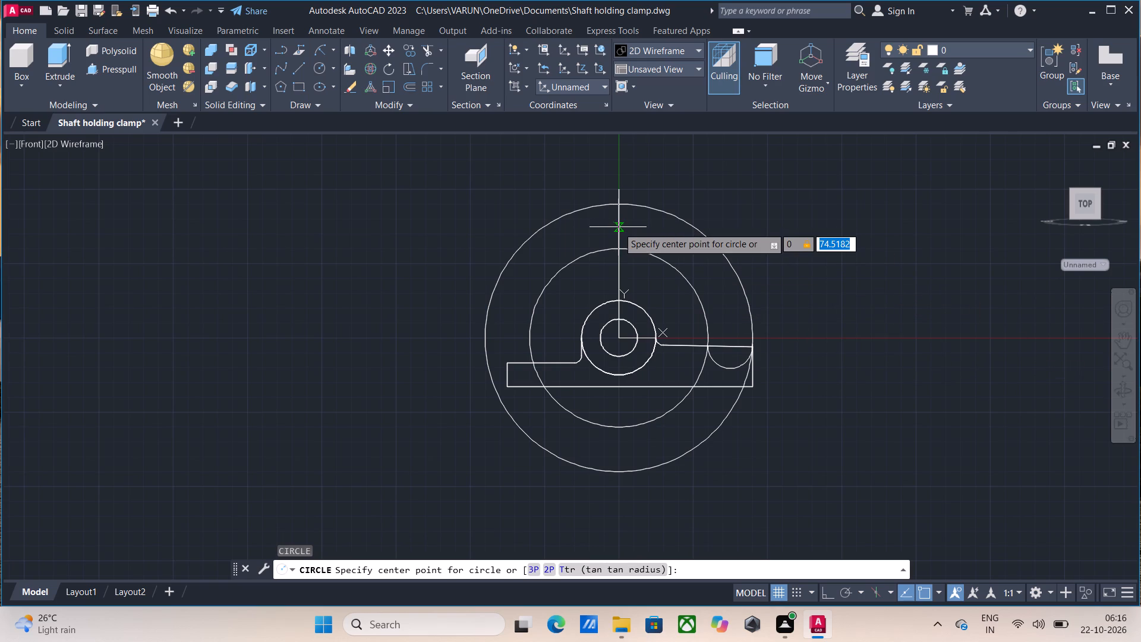
text(75)
key(Return)
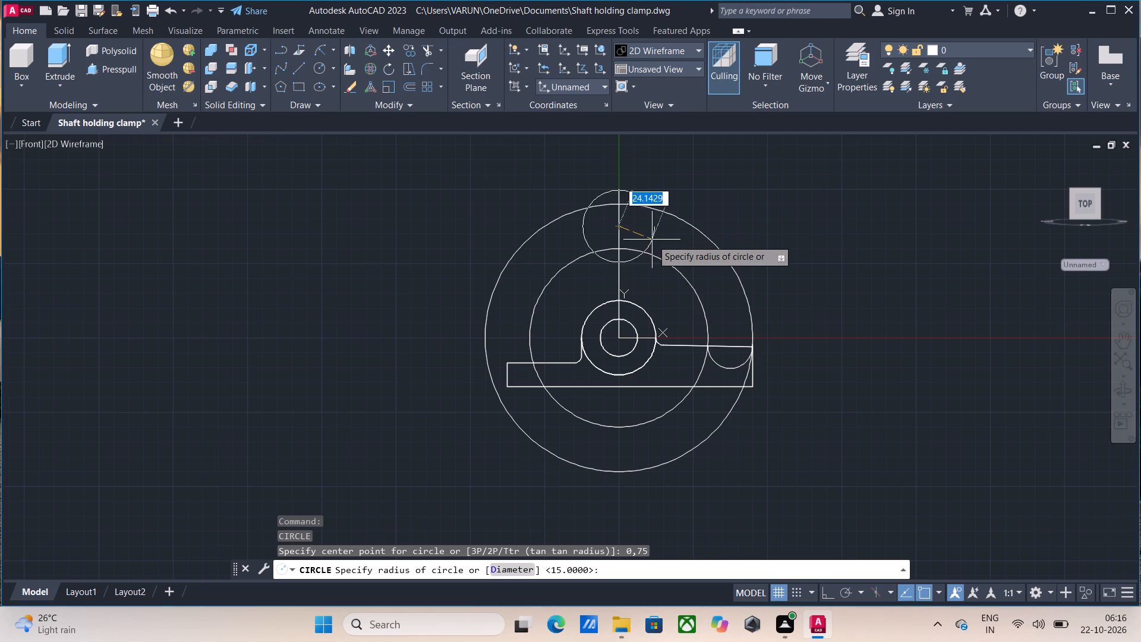
text(15)
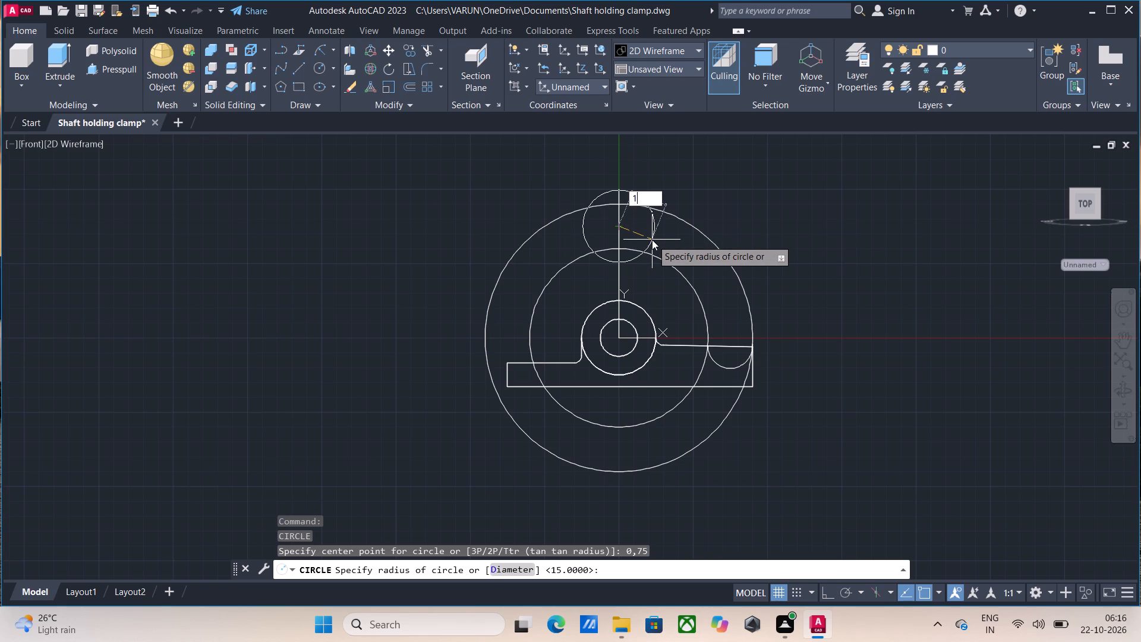
key(Return)
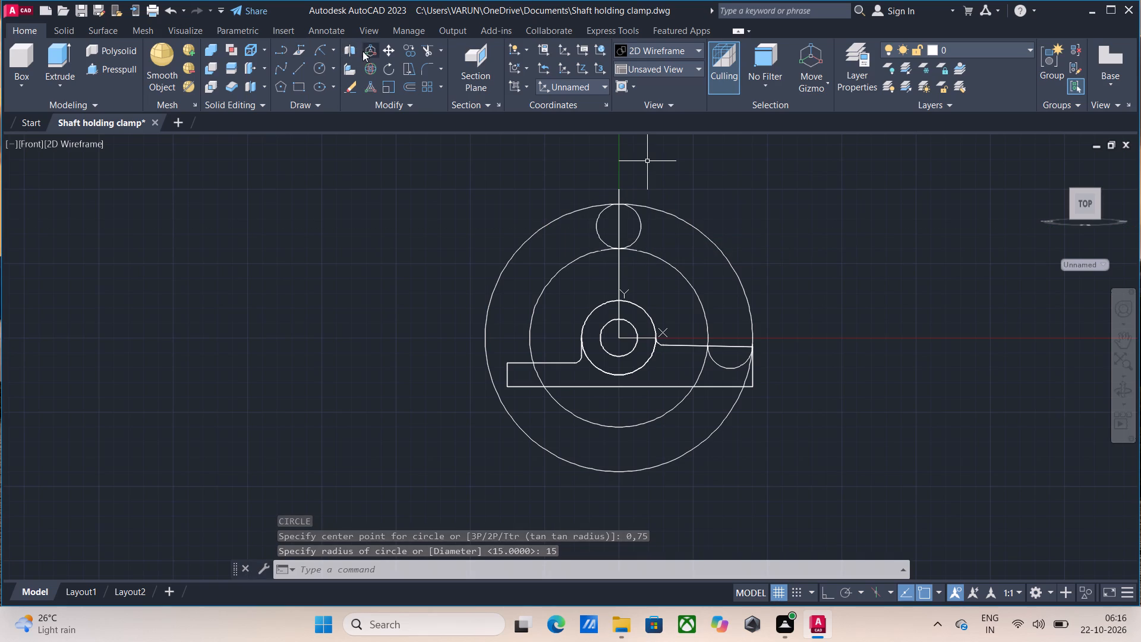
Trim away the right half of the upper radius 15 circle and all segments of the vertical construction line.
click(425, 54)
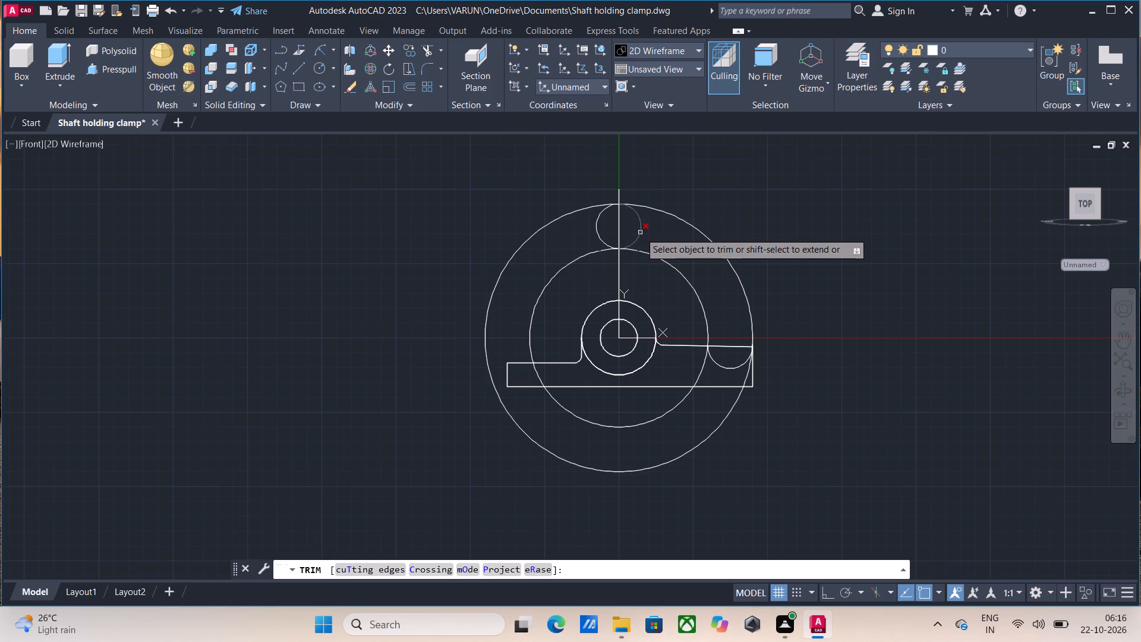
click(640, 232)
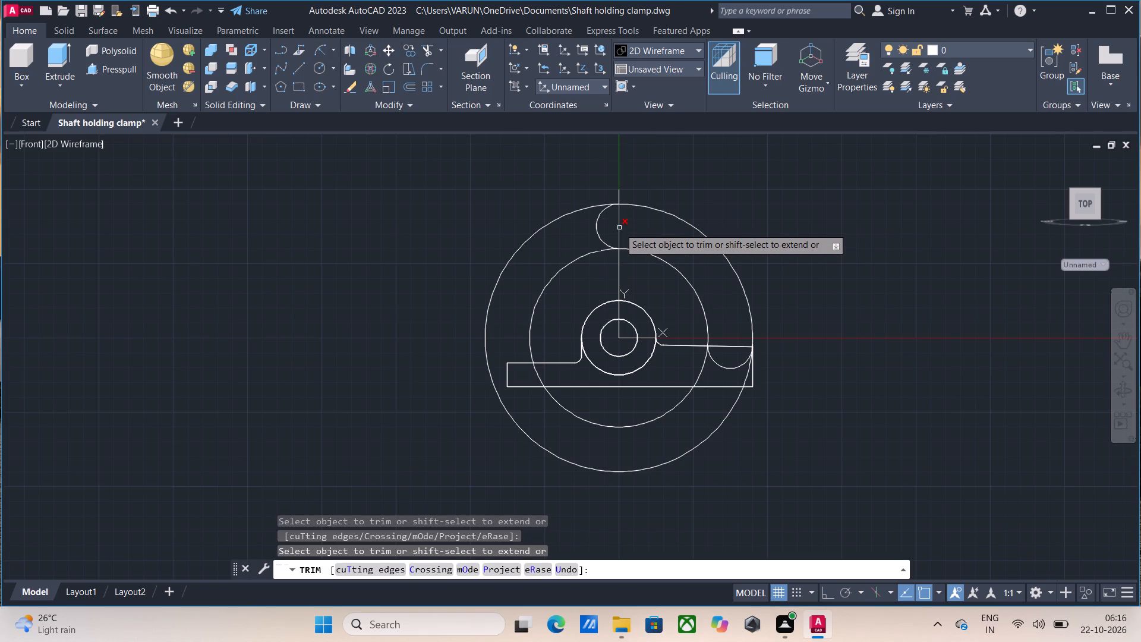
click(619, 228)
click(617, 195)
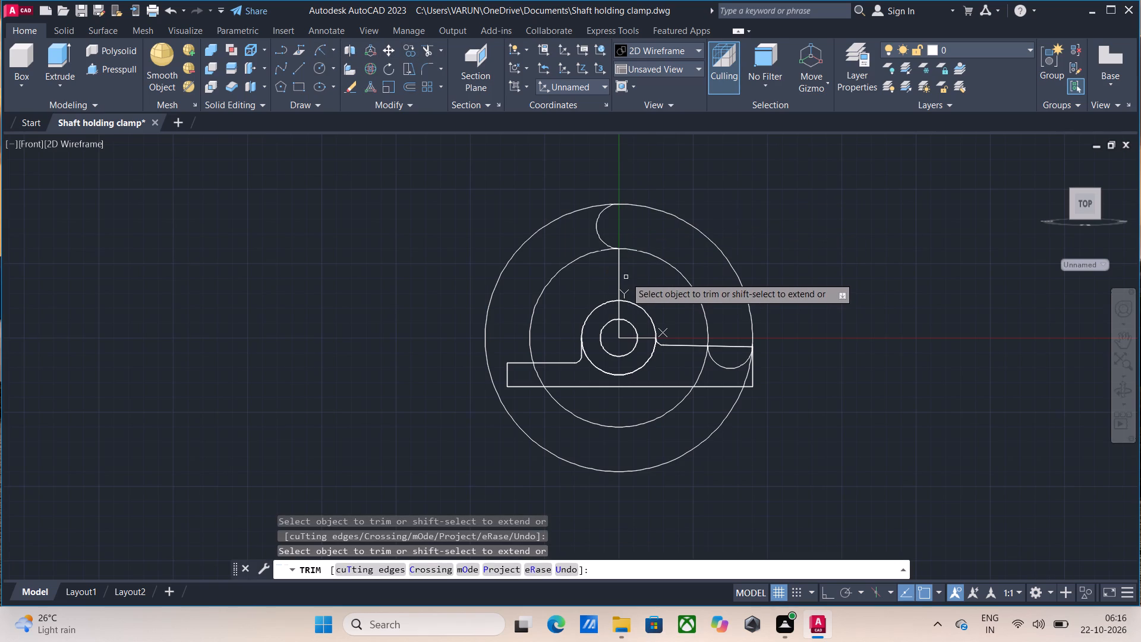
click(620, 274)
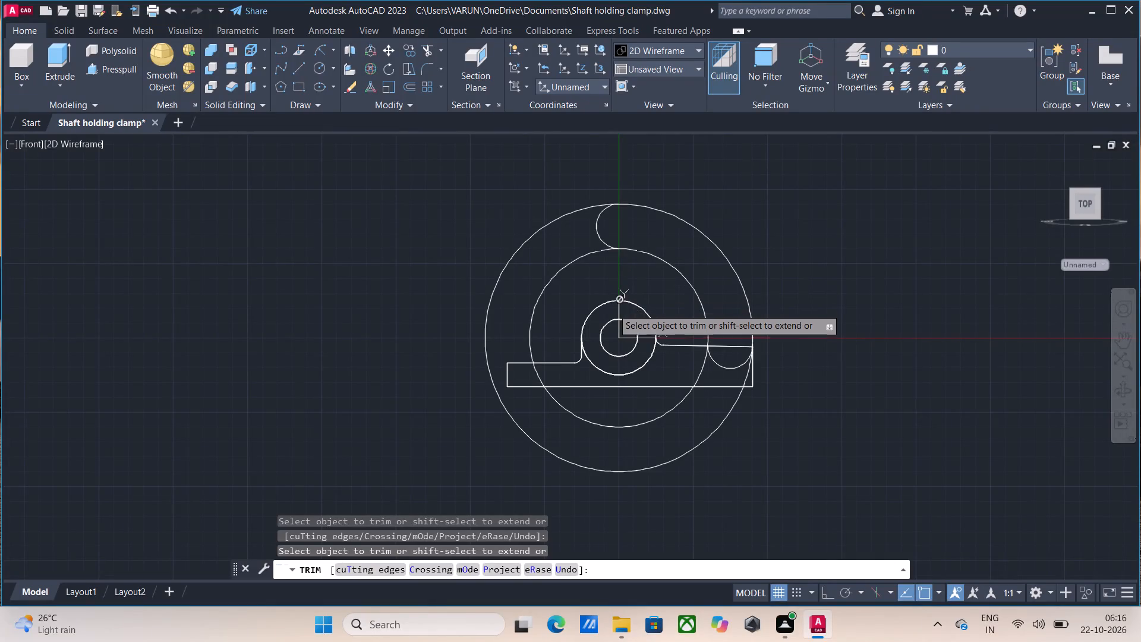
click(622, 308)
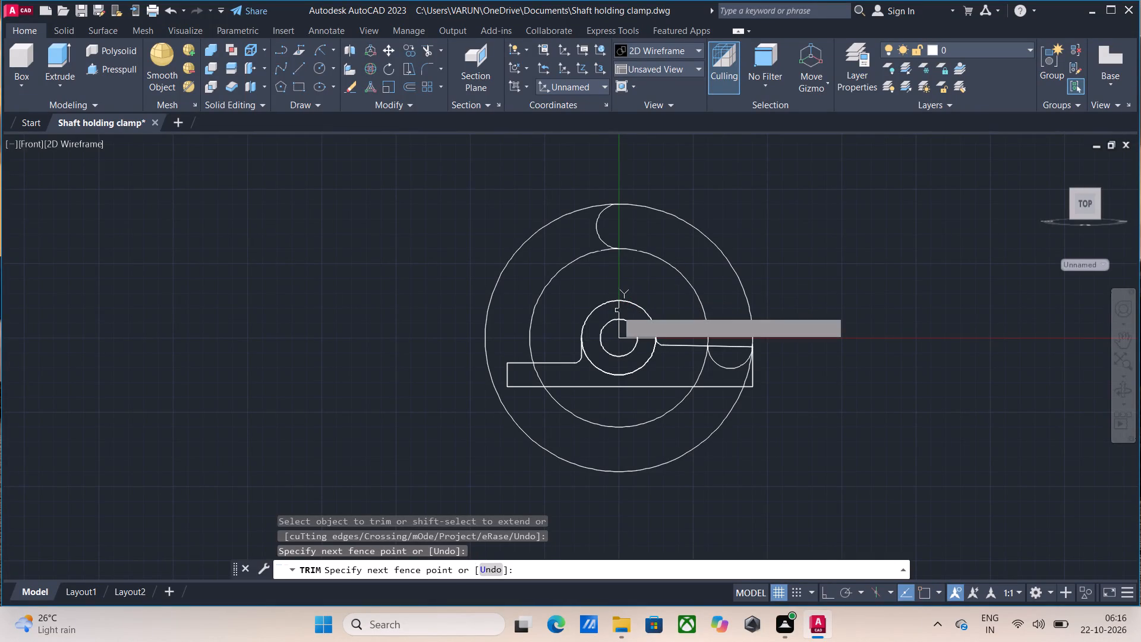
click(617, 326)
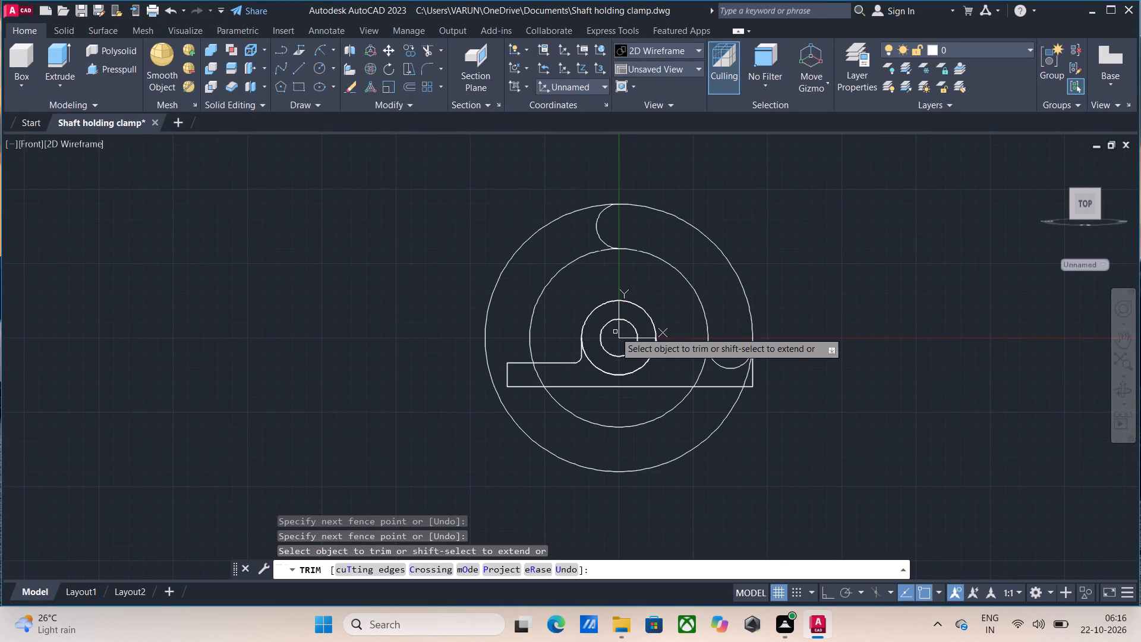
click(619, 328)
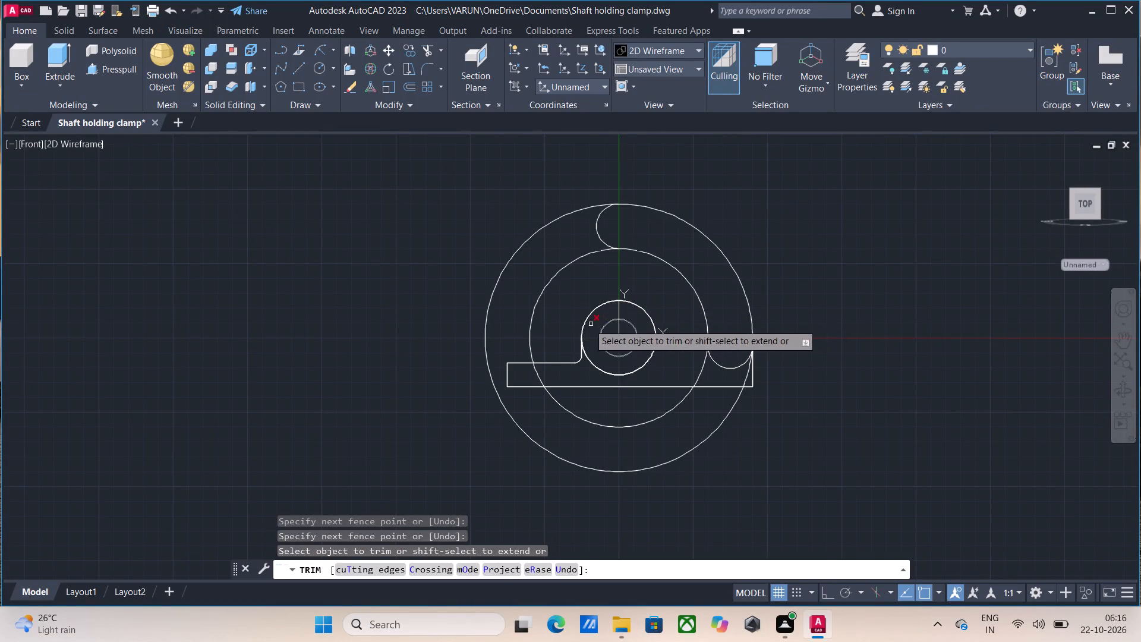
Trim the radius 90 circle, keeping only the upper-right arc between the two radius 15 arcs.
click(514, 254)
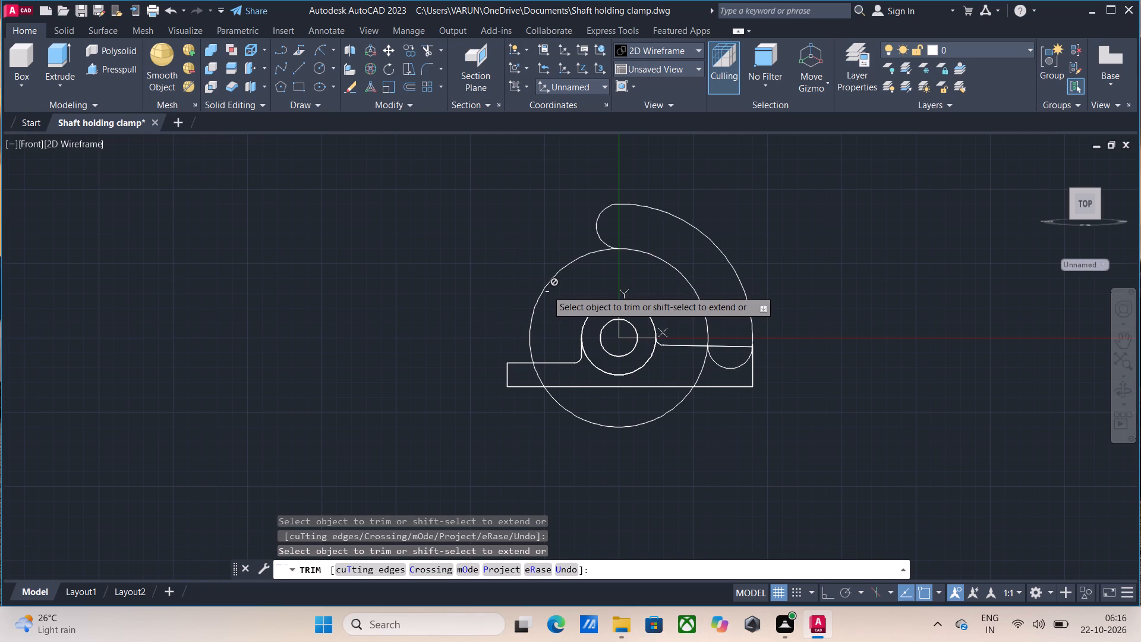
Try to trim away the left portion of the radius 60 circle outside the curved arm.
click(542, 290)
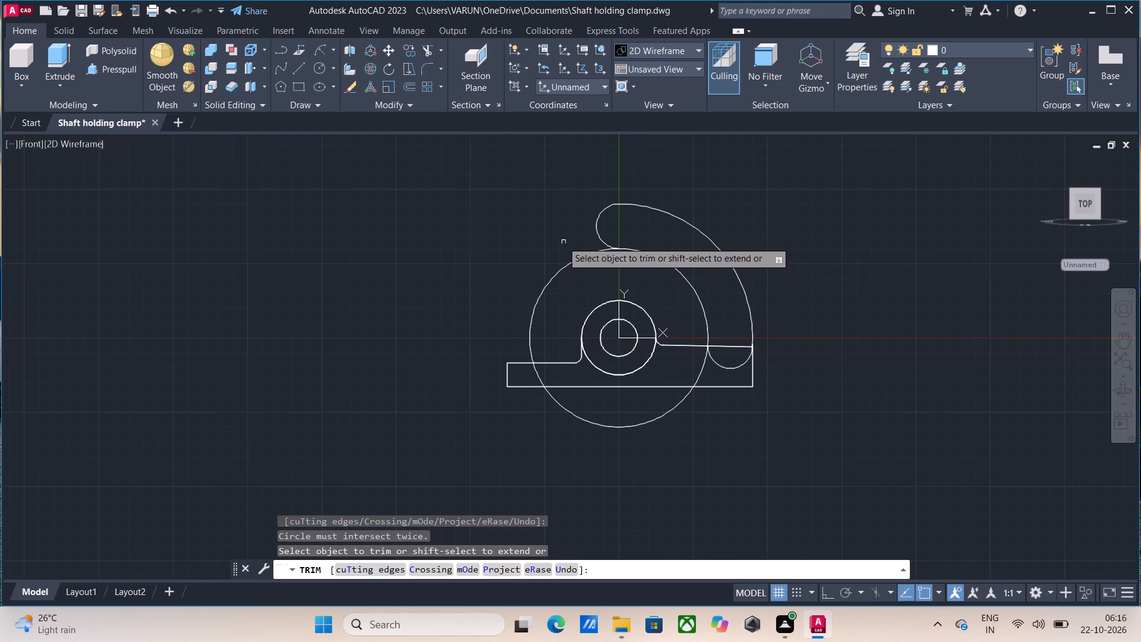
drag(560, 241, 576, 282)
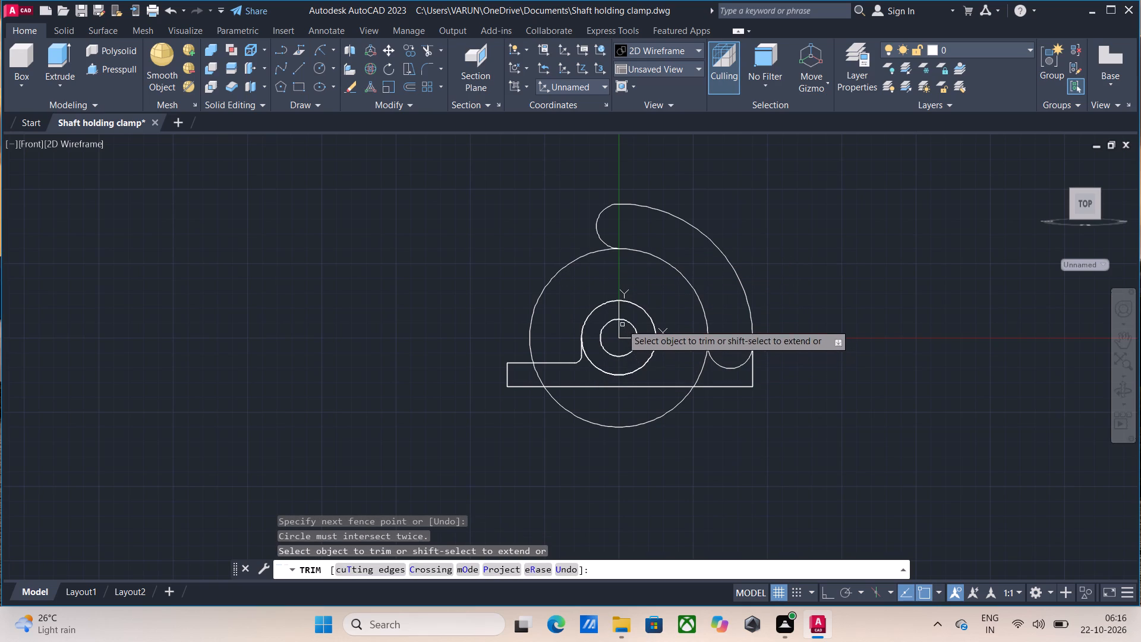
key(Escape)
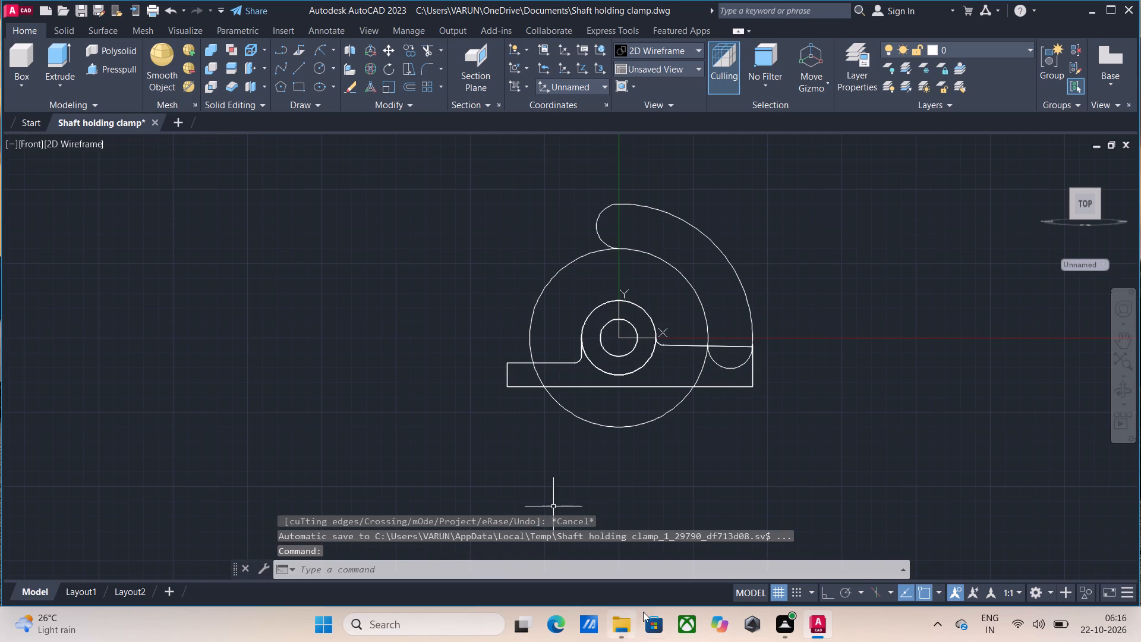
Trim away the lower radius 15 arc and its leftover pieces around the base's upper-right corner.
scroll(693, 439, up, 2)
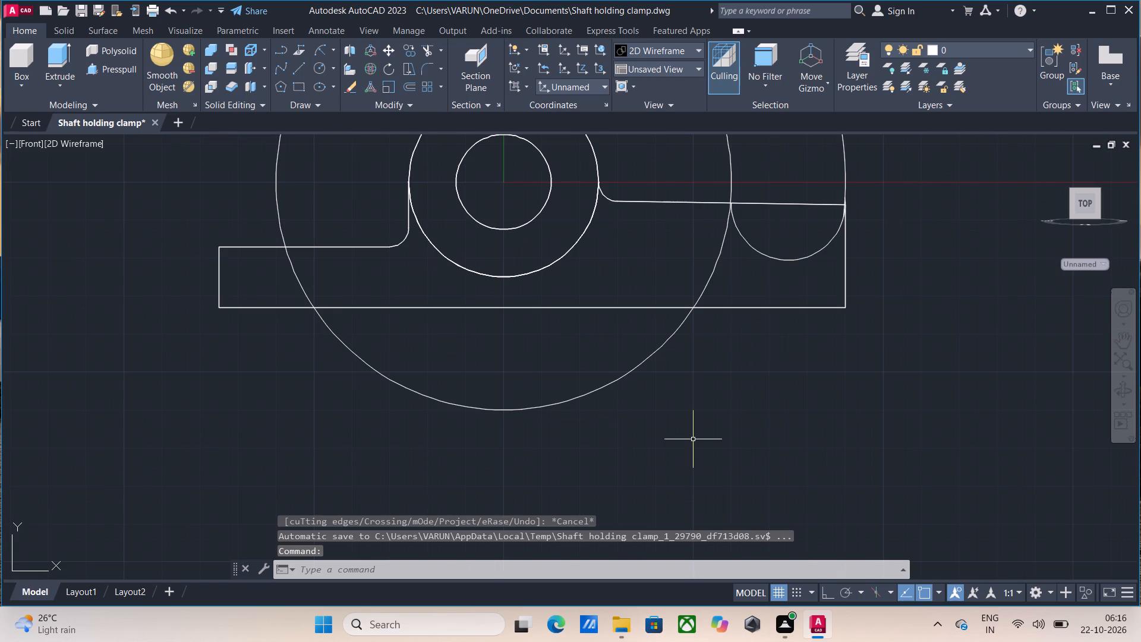
click(432, 54)
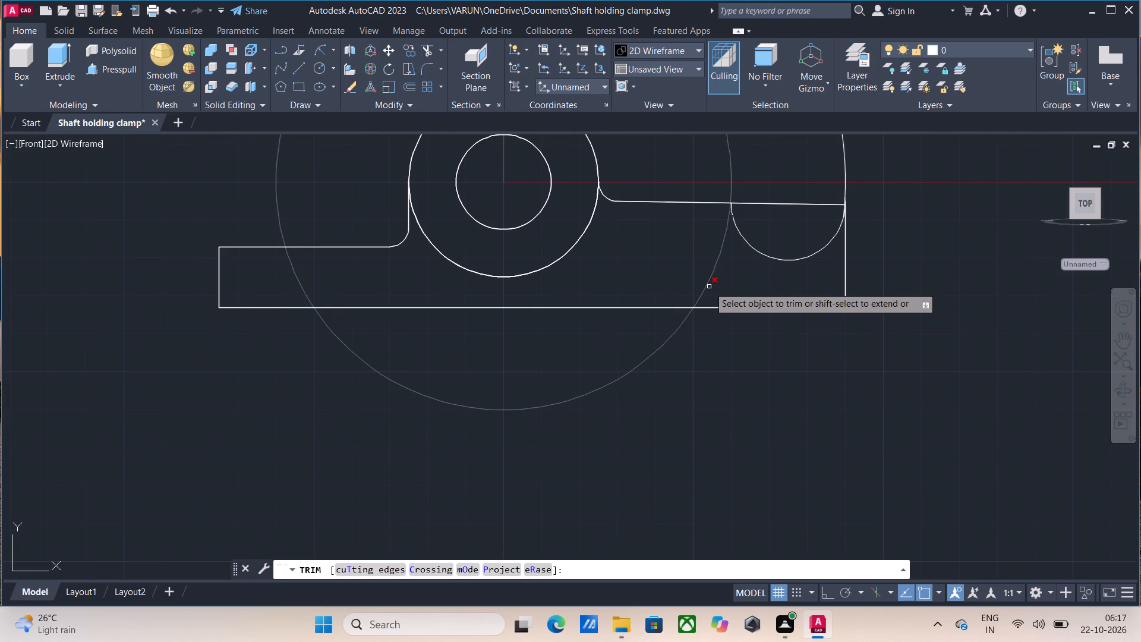
scroll(739, 231, down, 1)
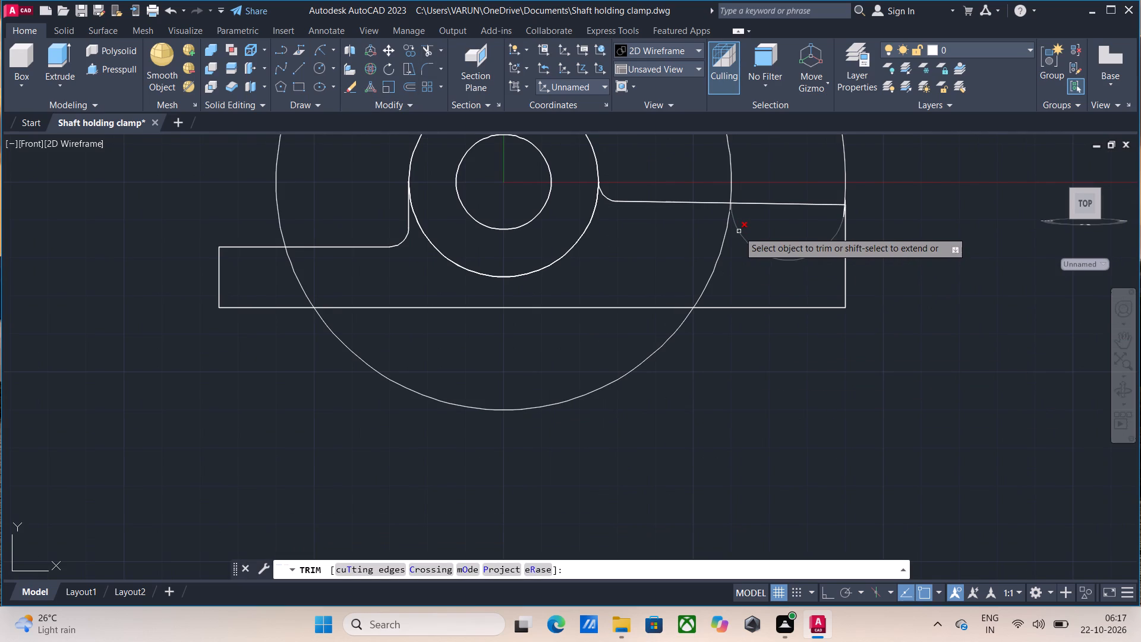
middle_drag(745, 259, 736, 347)
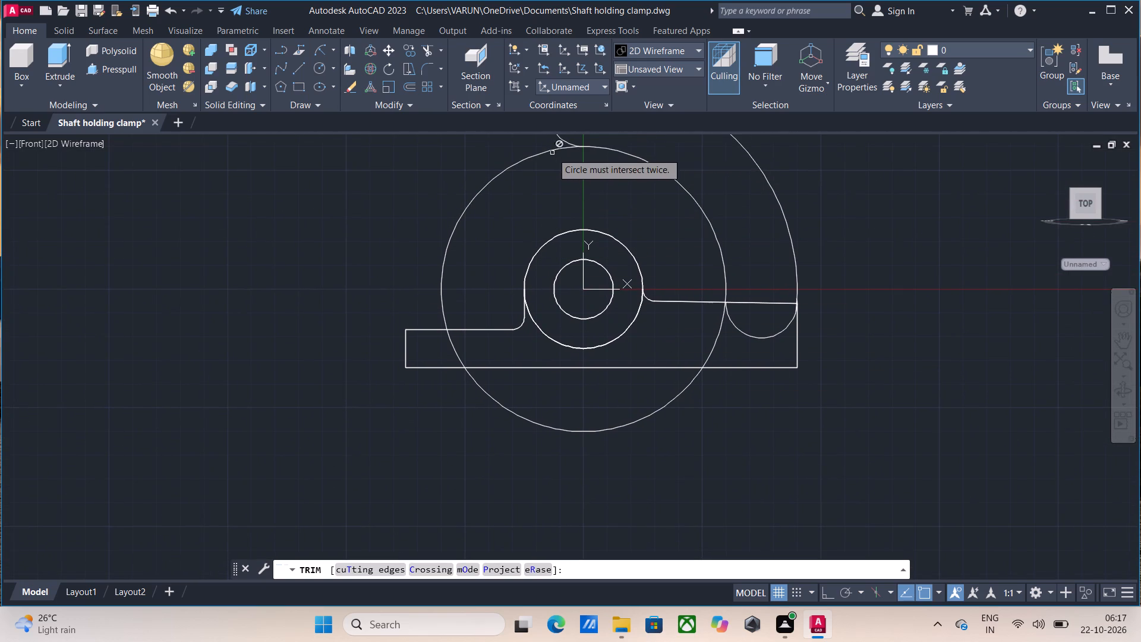
scroll(584, 158, up, 2)
middle_drag(589, 169, 578, 193)
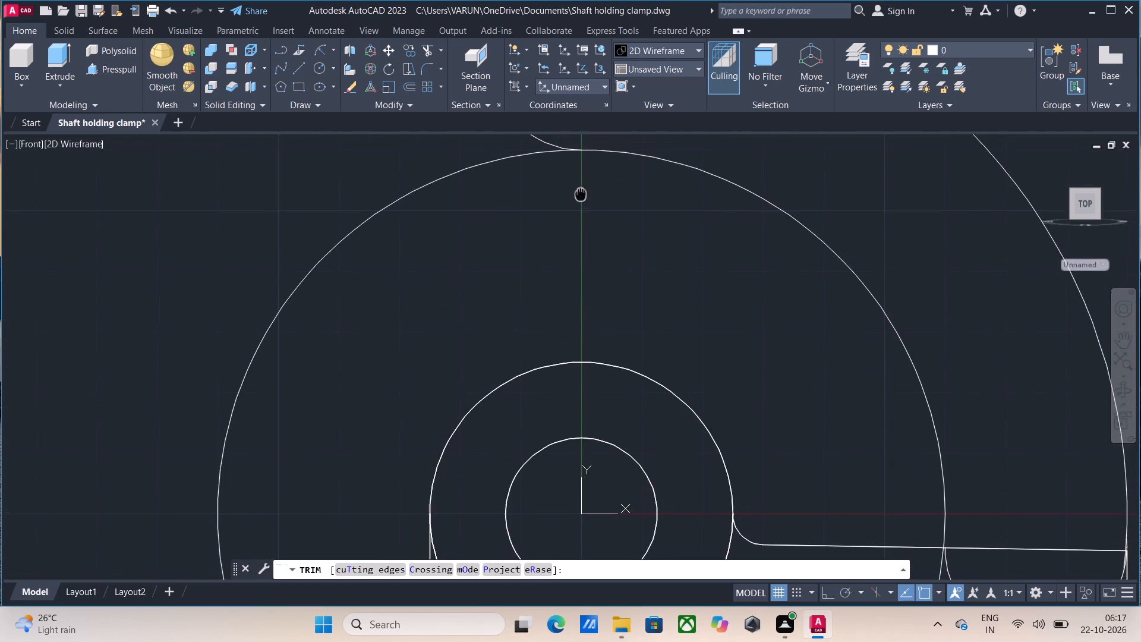
middle_drag(578, 193, 518, 165)
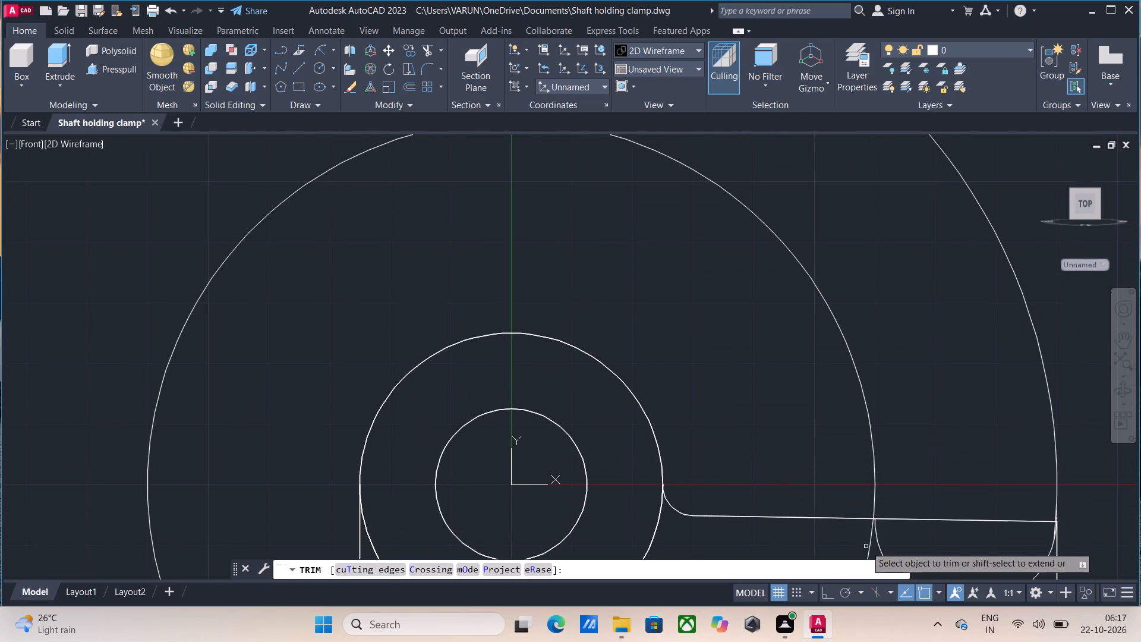
scroll(885, 533, up, 3)
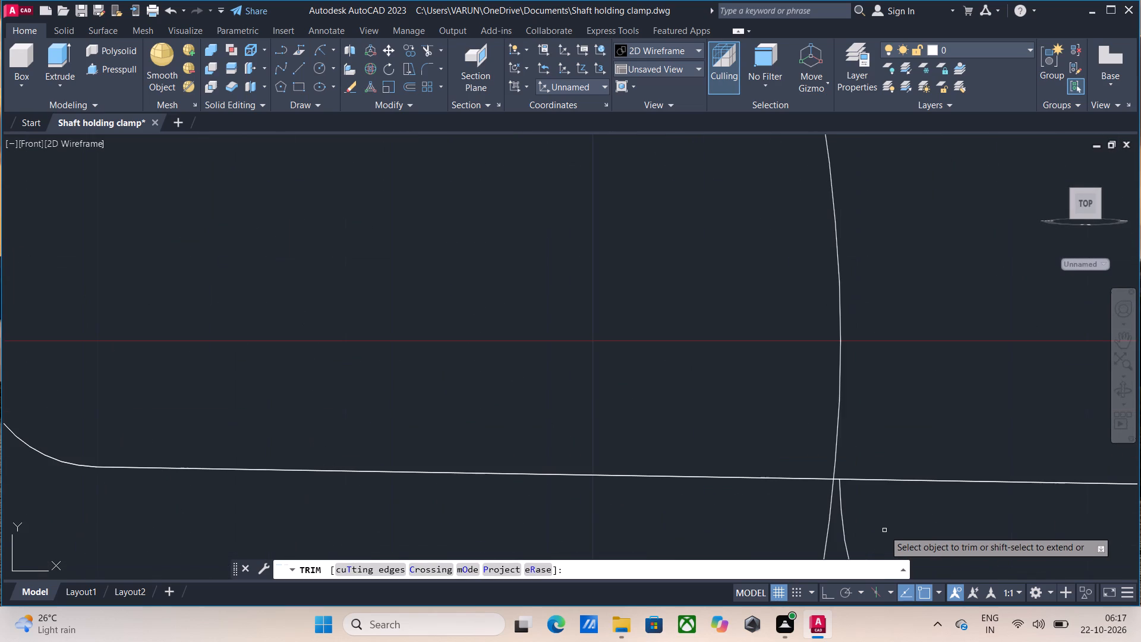
scroll(875, 517, down, 2)
middle_drag(869, 509, 831, 481)
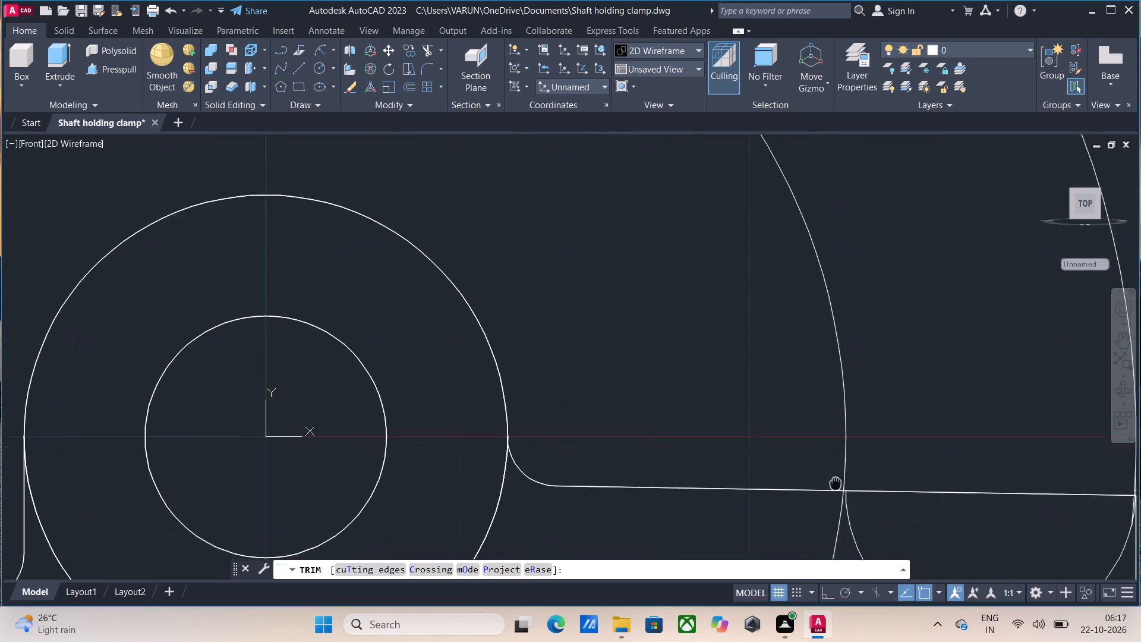
middle_drag(831, 481, 692, 414)
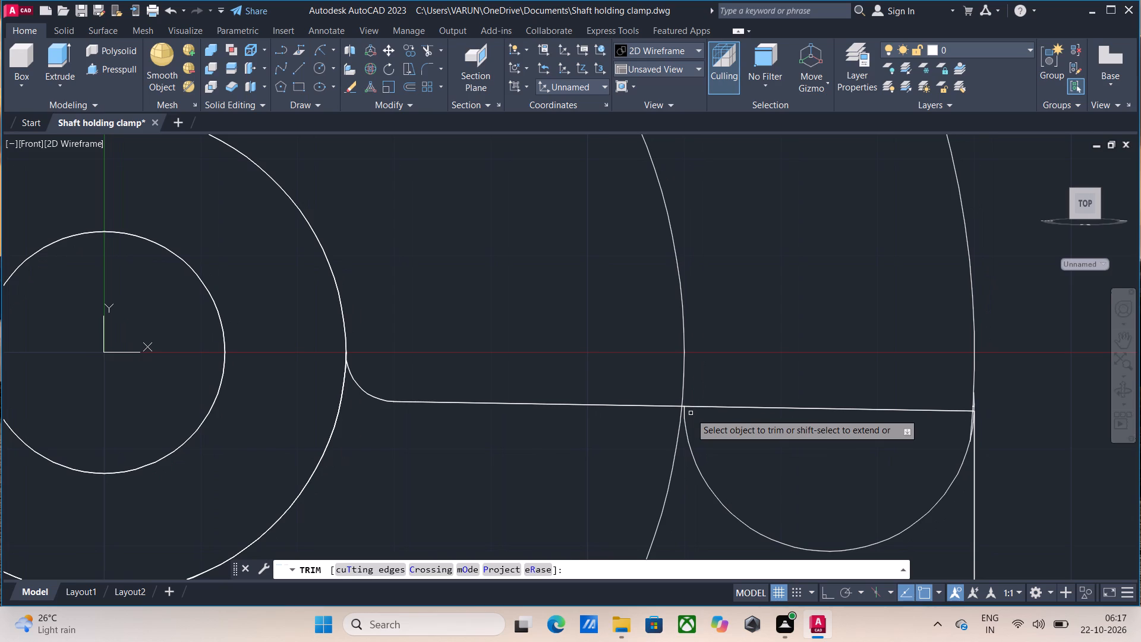
click(690, 452)
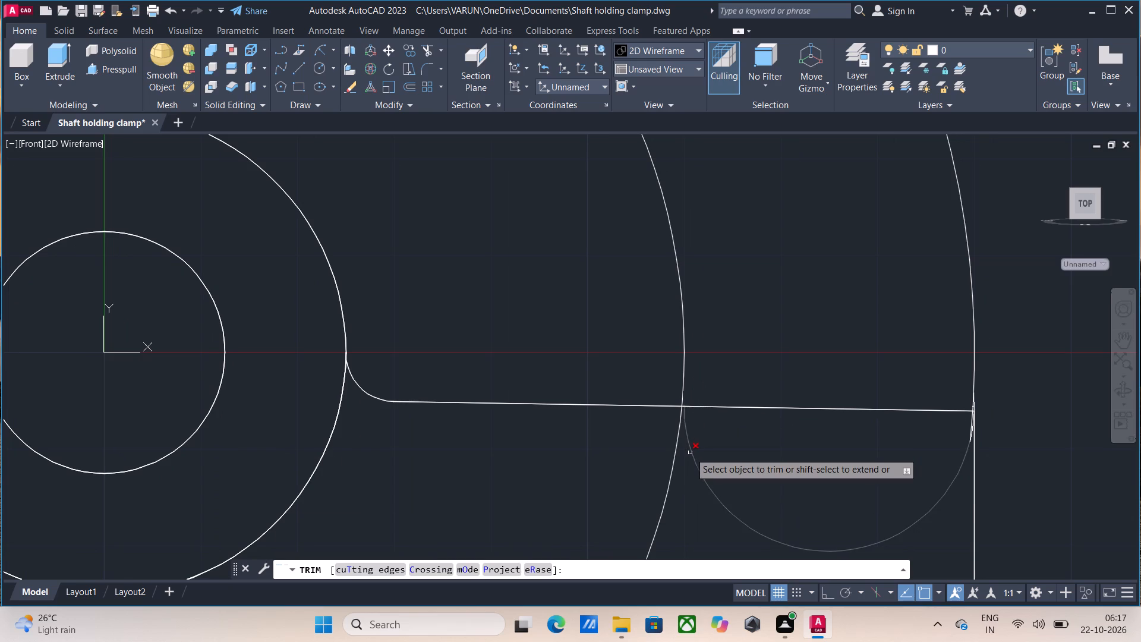
scroll(988, 436, up, 1)
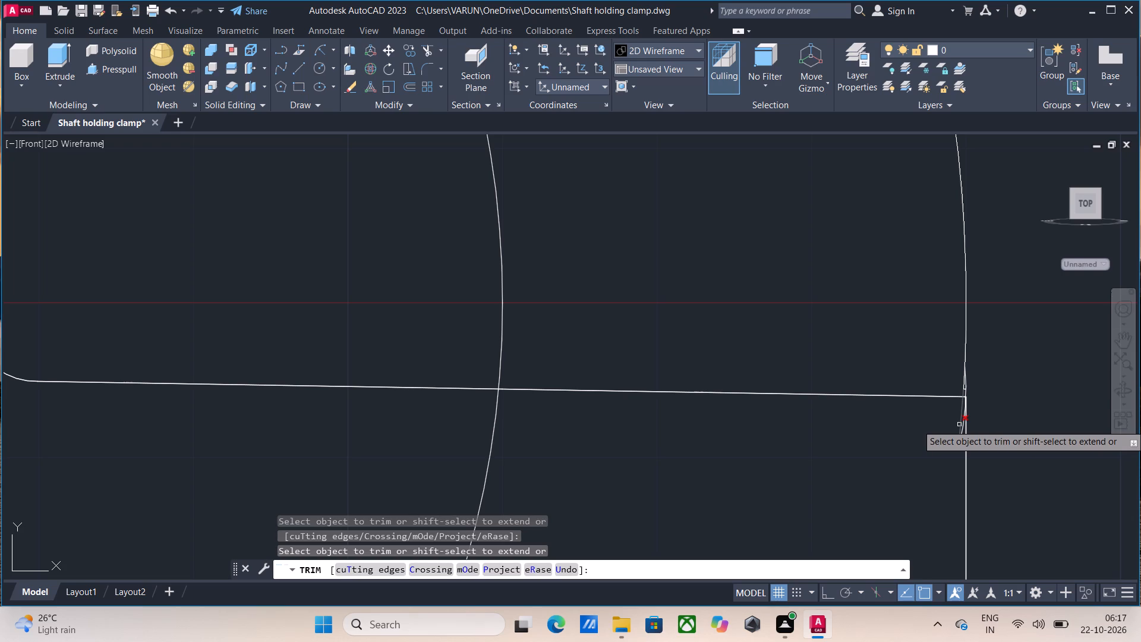
click(959, 424)
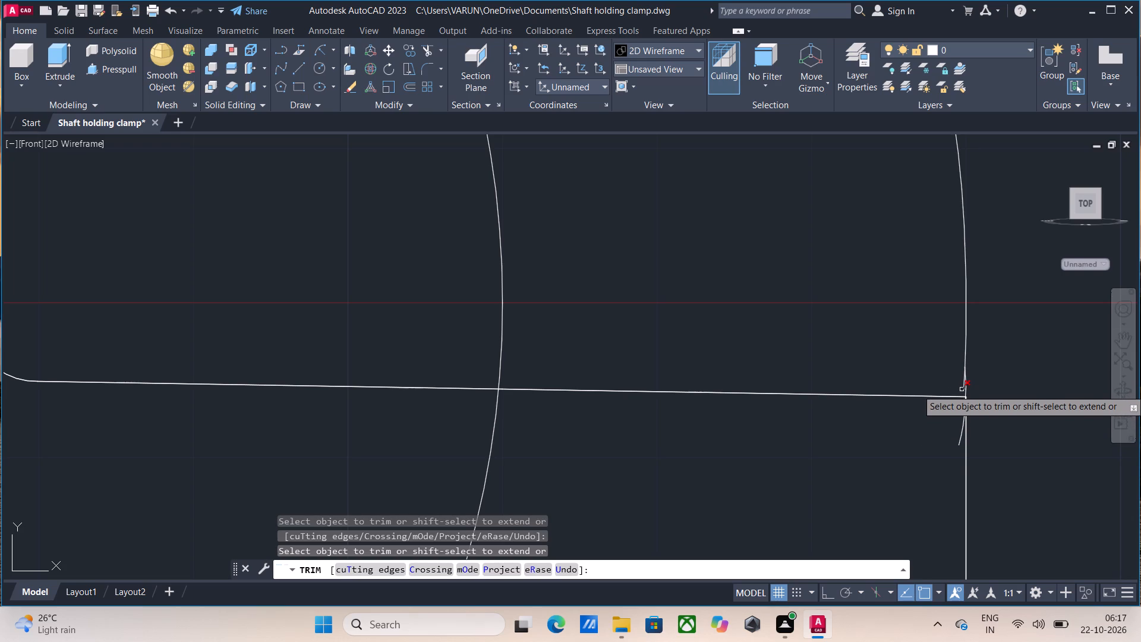
click(962, 389)
click(963, 387)
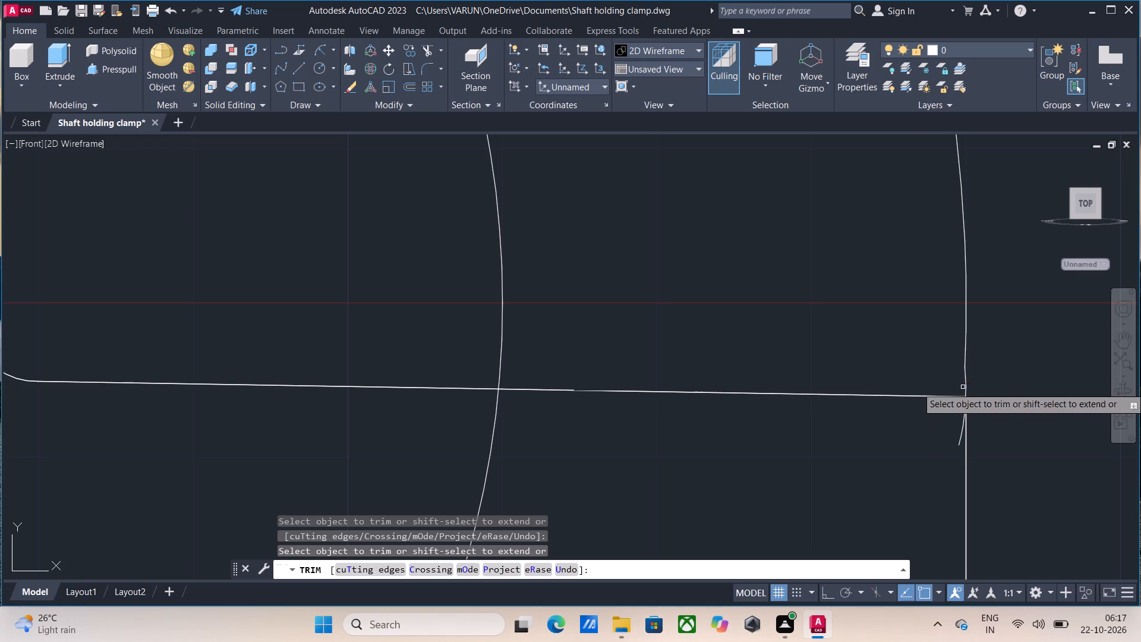
click(959, 442)
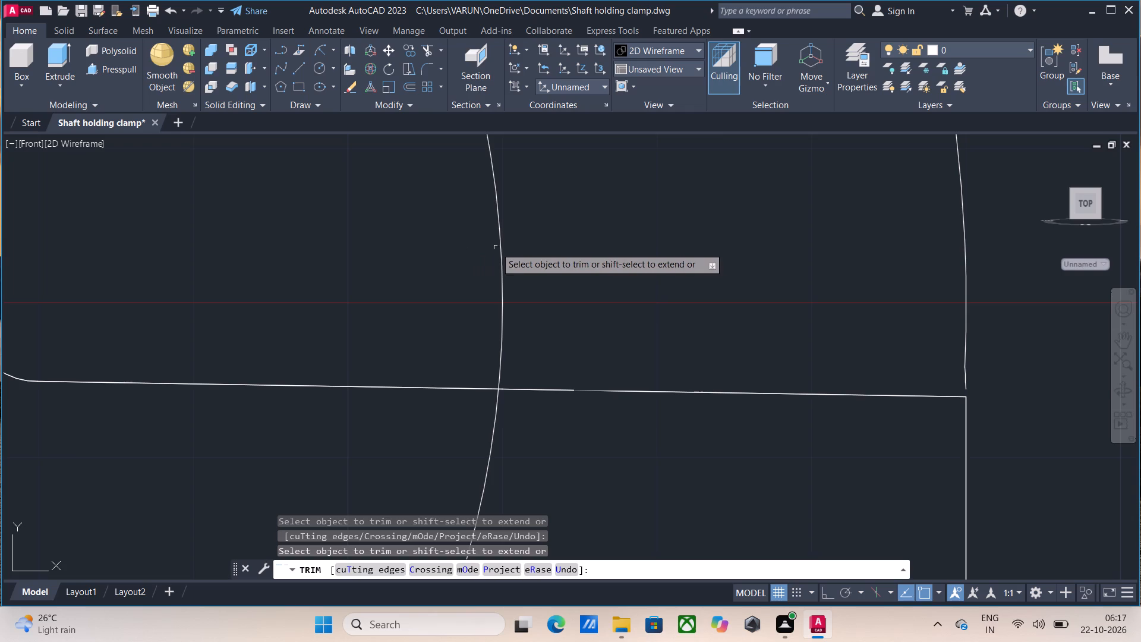
Trim away the radius 60 circle and the radius 90 arc, including the short remnant above the base's upper-right corner.
drag(463, 253, 1139, 368)
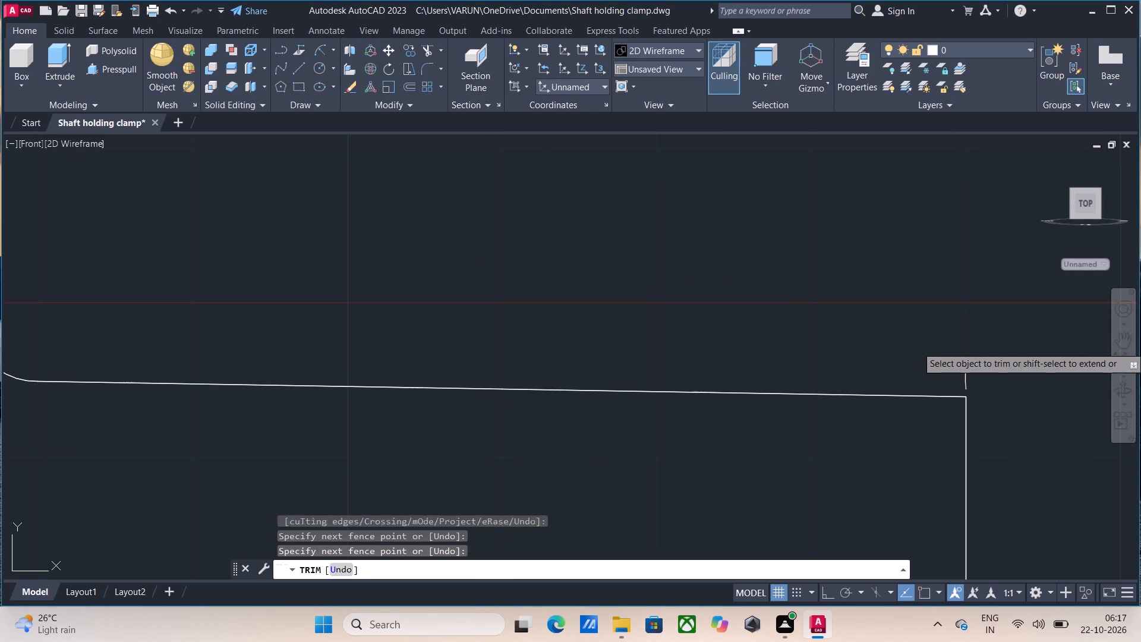
click(966, 376)
Draw a radius 90 circle centred at 0,0 around the bored holder.
scroll(968, 372, down, 2)
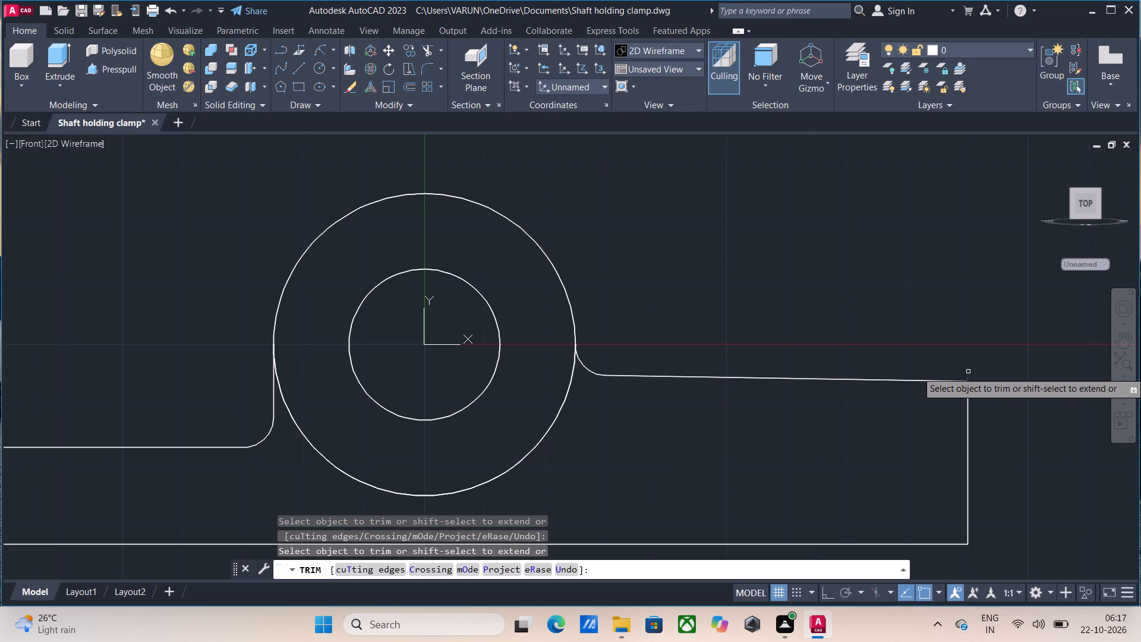
scroll(968, 372, down, 1)
middle_drag(921, 347, 834, 340)
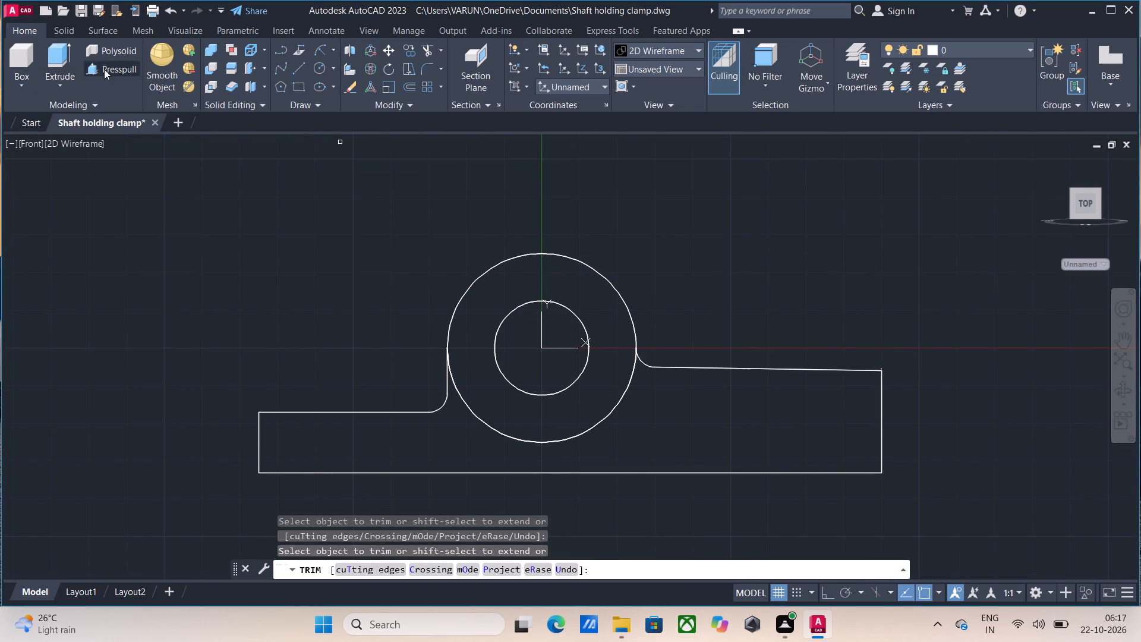
drag(319, 68, 324, 71)
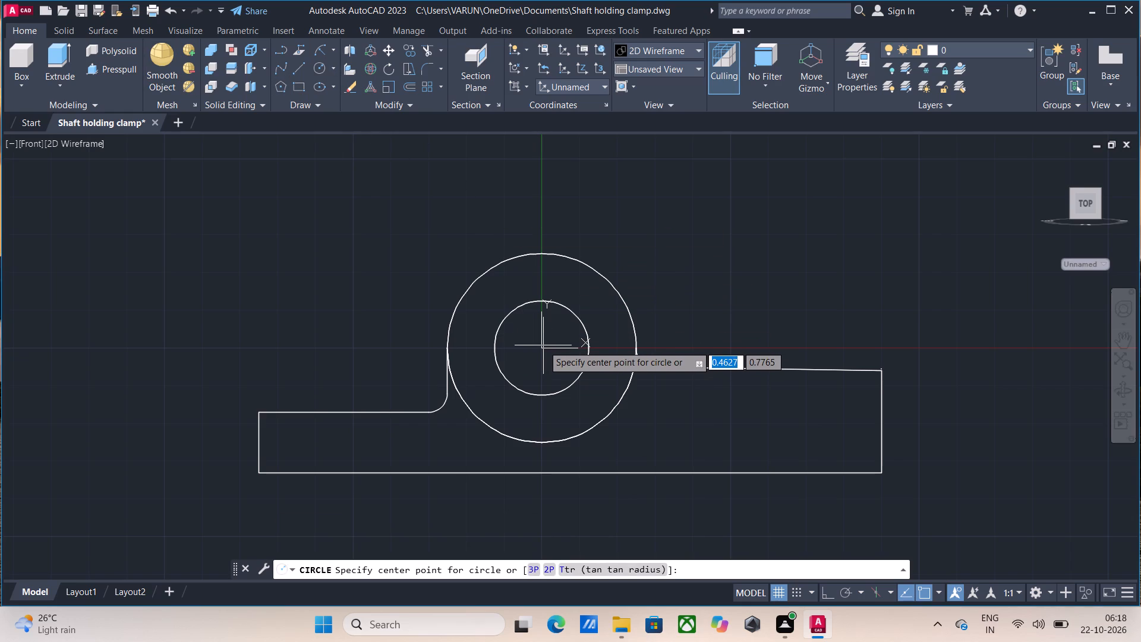
text(0,0)
key(Return)
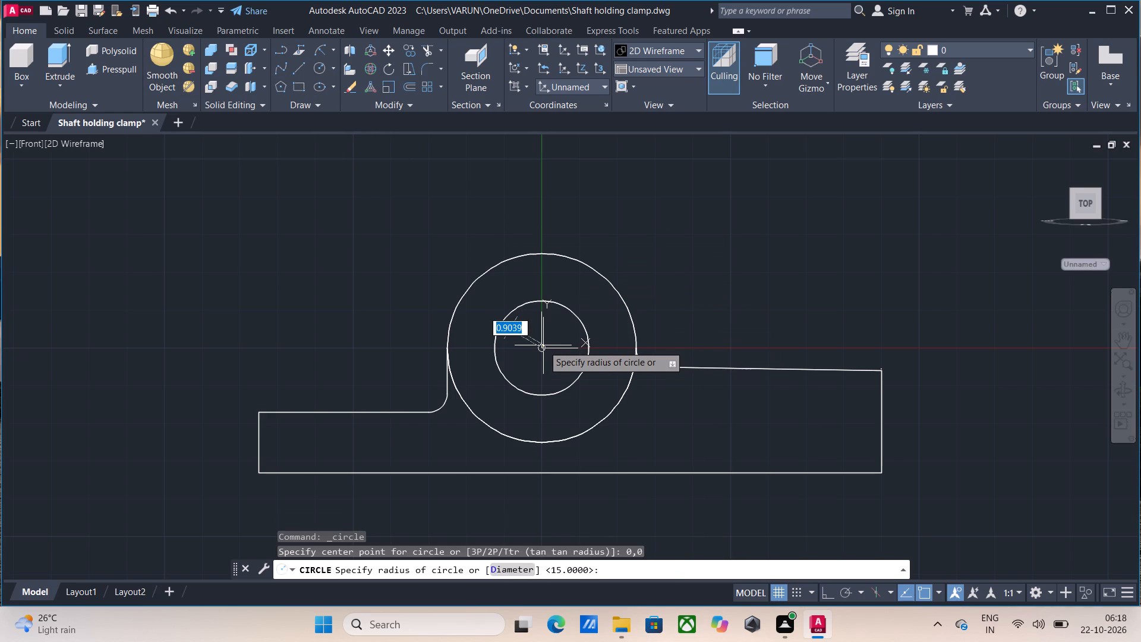
text(90)
key(Return)
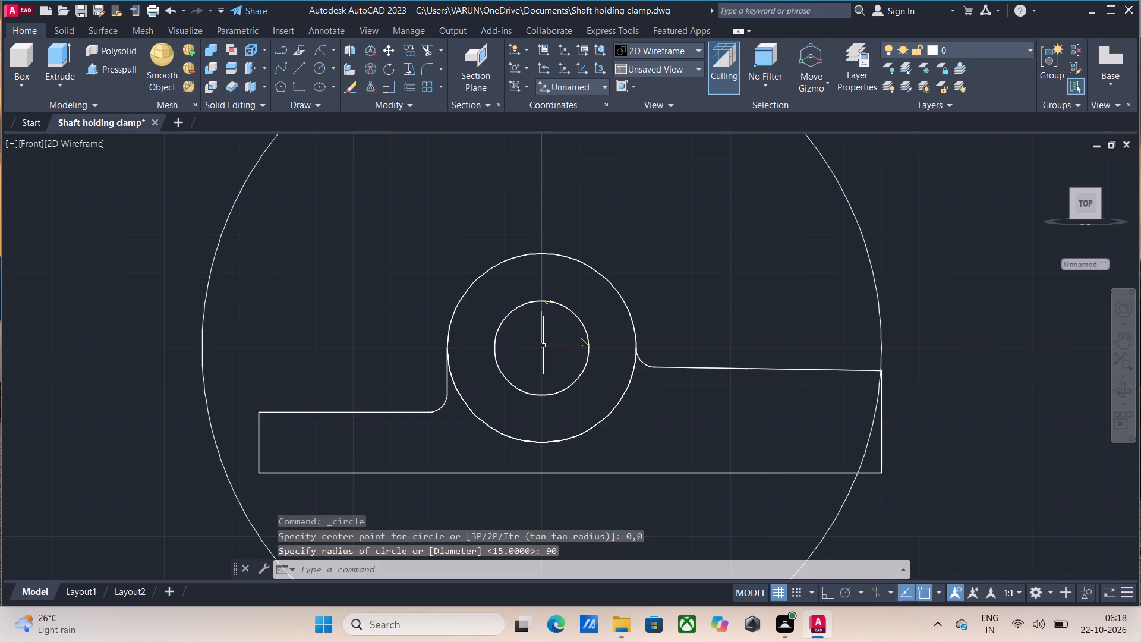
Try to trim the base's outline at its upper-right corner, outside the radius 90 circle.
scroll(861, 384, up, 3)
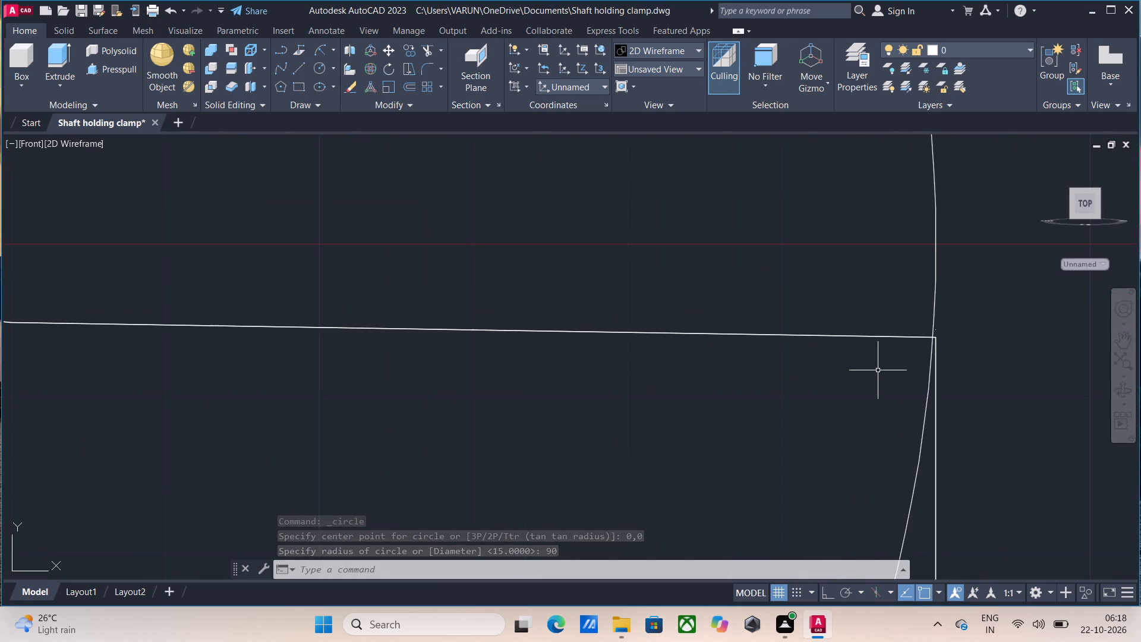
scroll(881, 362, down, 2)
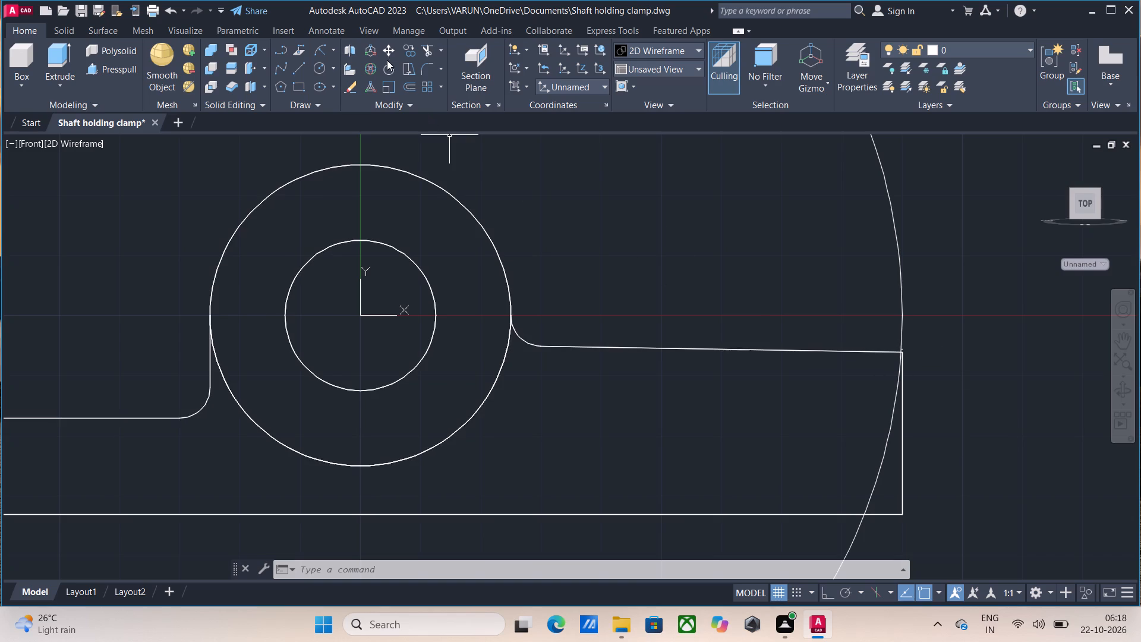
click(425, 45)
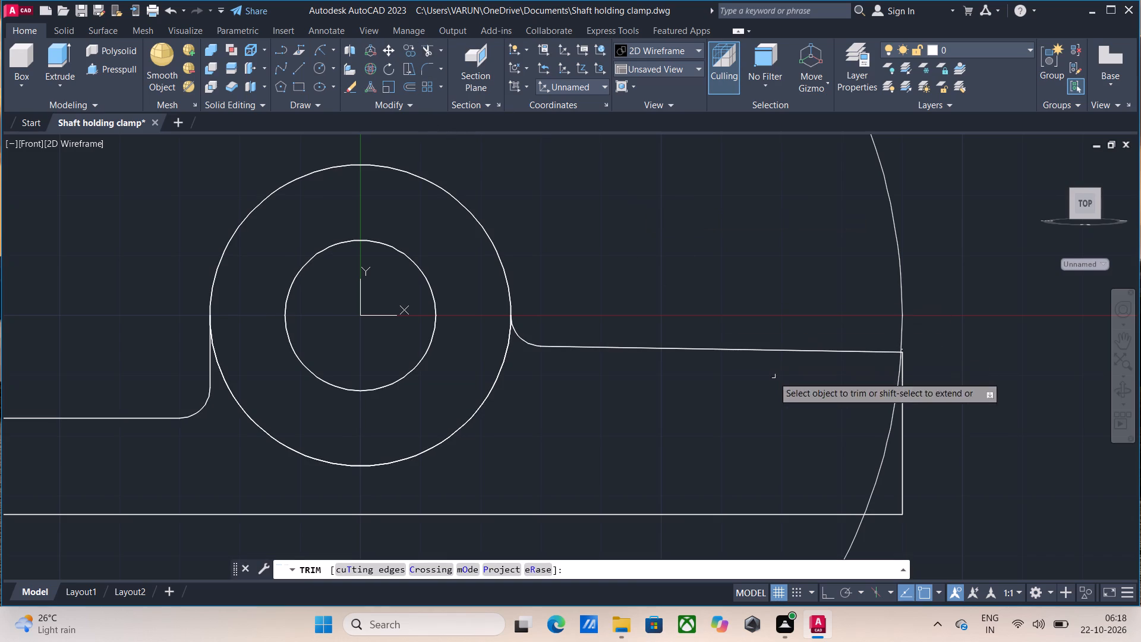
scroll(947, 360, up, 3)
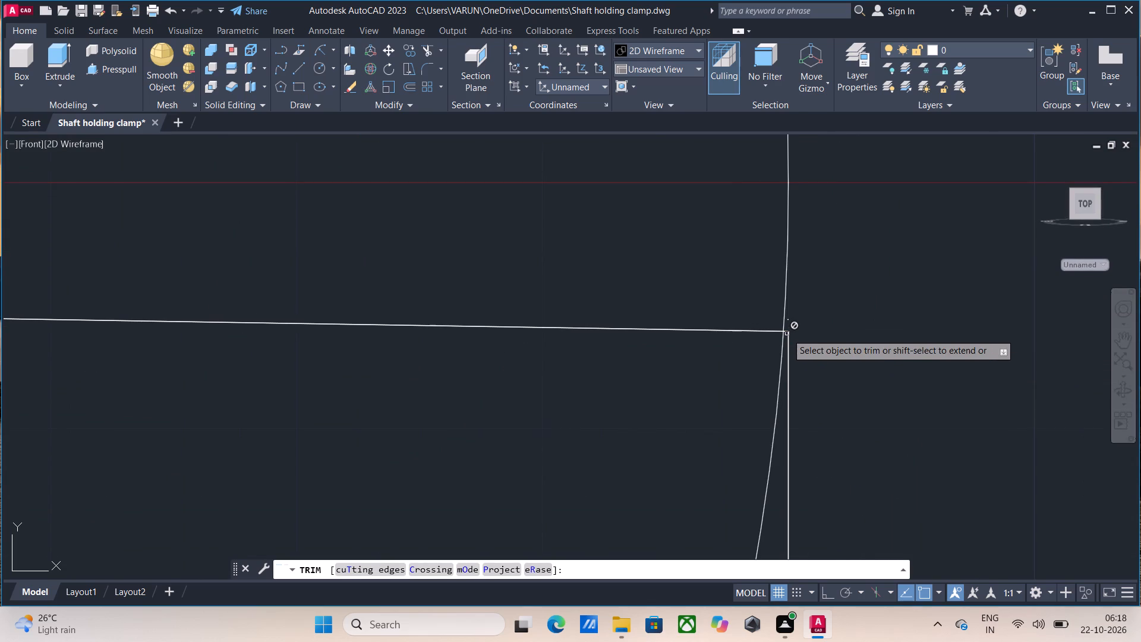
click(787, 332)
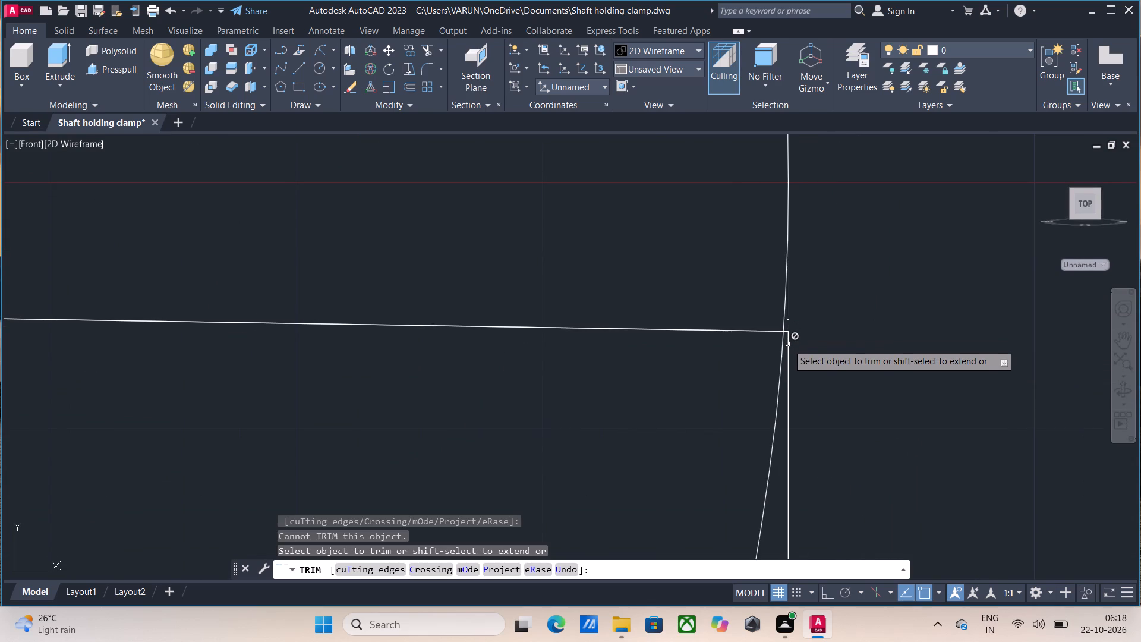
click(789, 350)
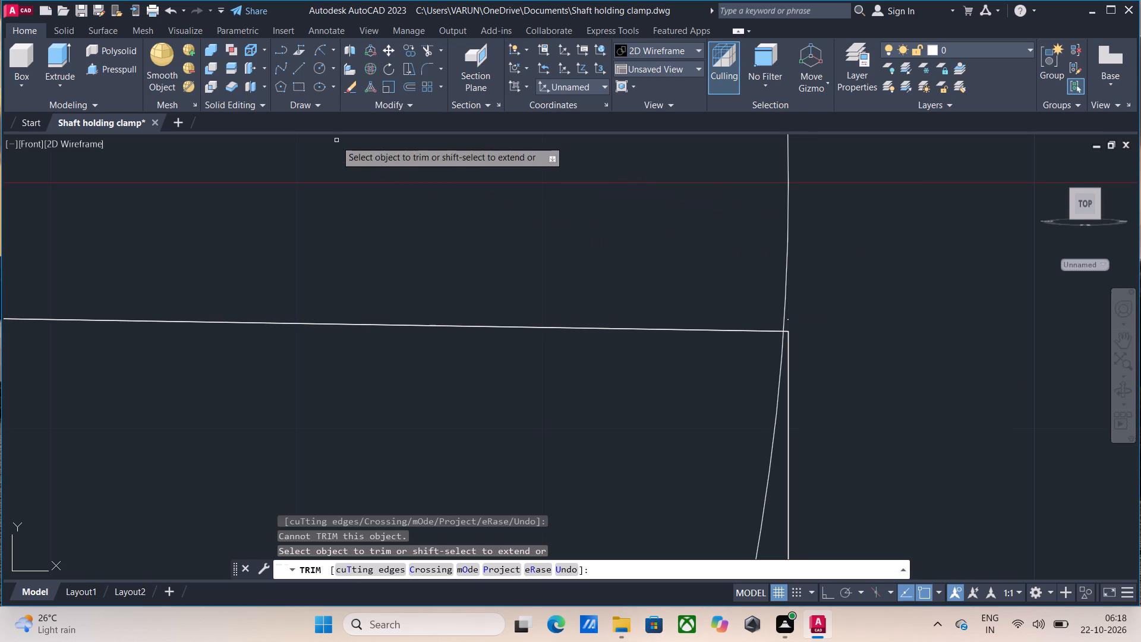
Draw a 27-long line at 270° from where the radius 90 circle meets the base's sloped upper edge.
click(298, 71)
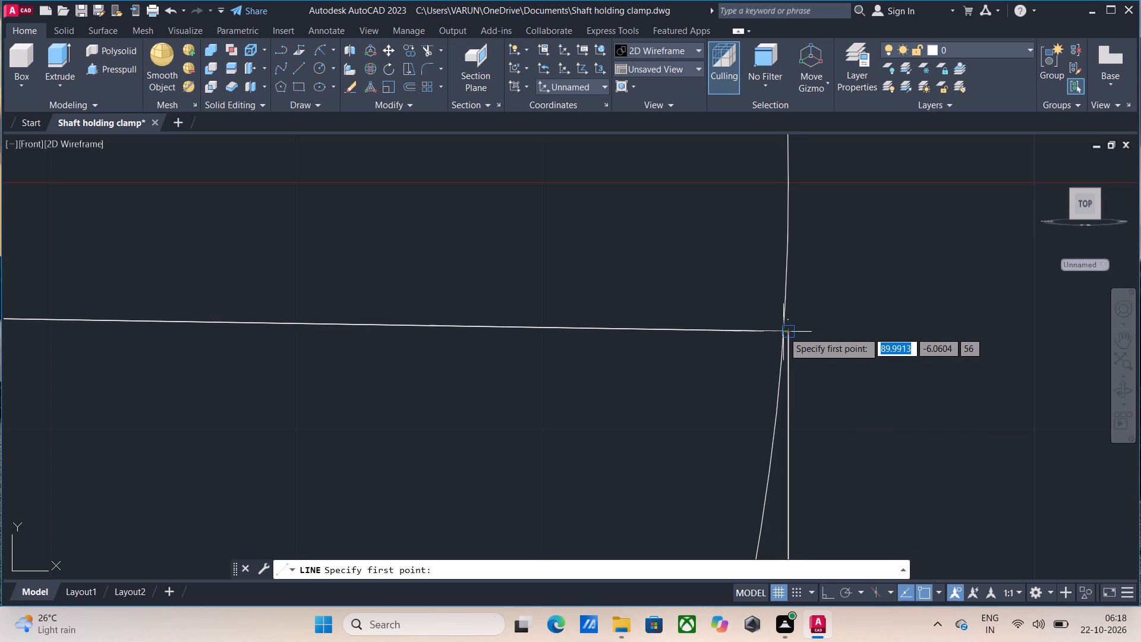
click(784, 335)
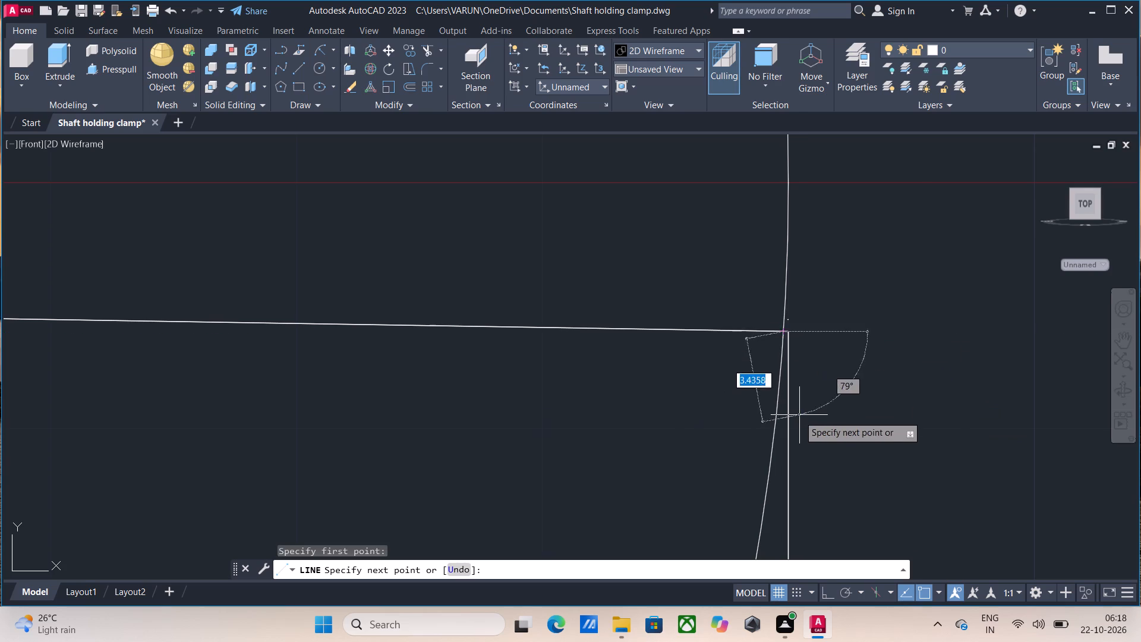
scroll(796, 418, down, 5)
middle_drag(796, 407, 768, 231)
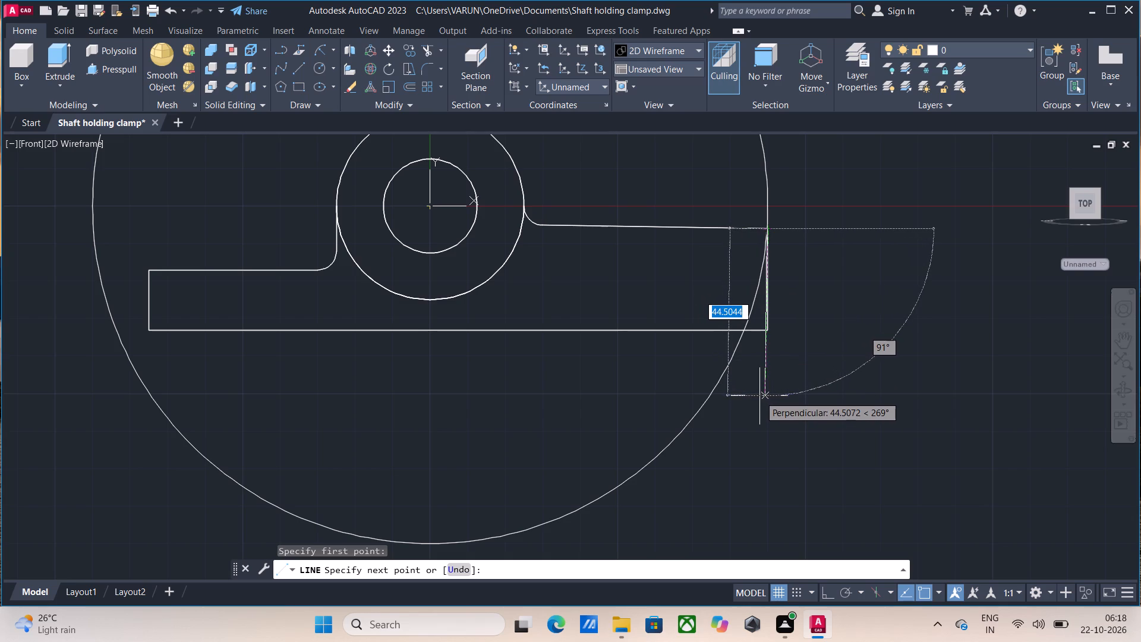
key(2)
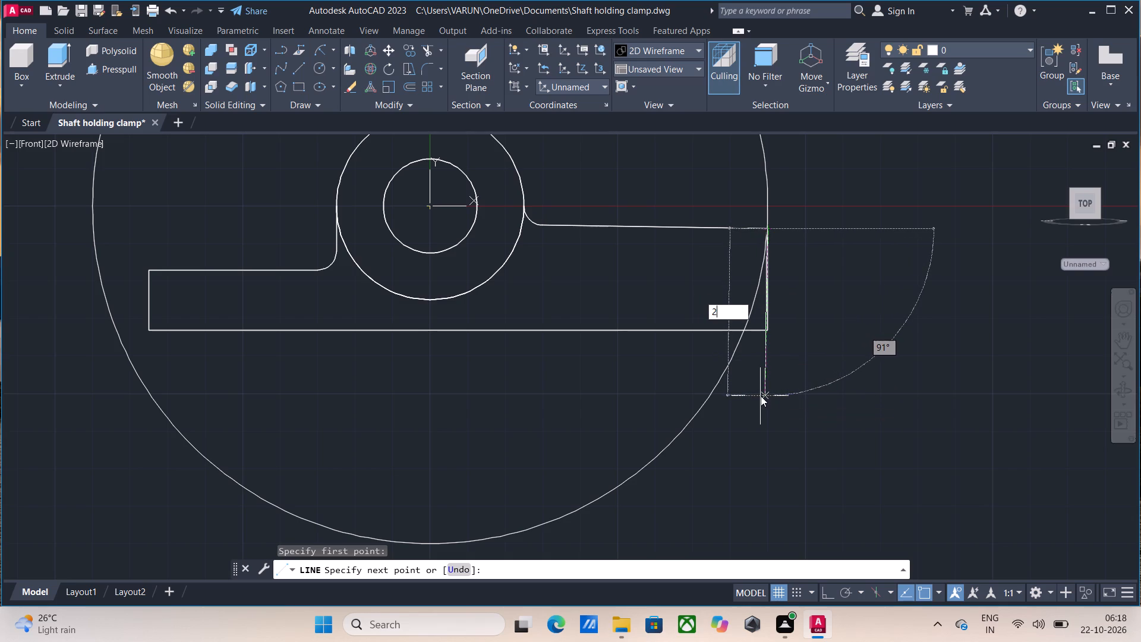
key(7)
key(shift+less)
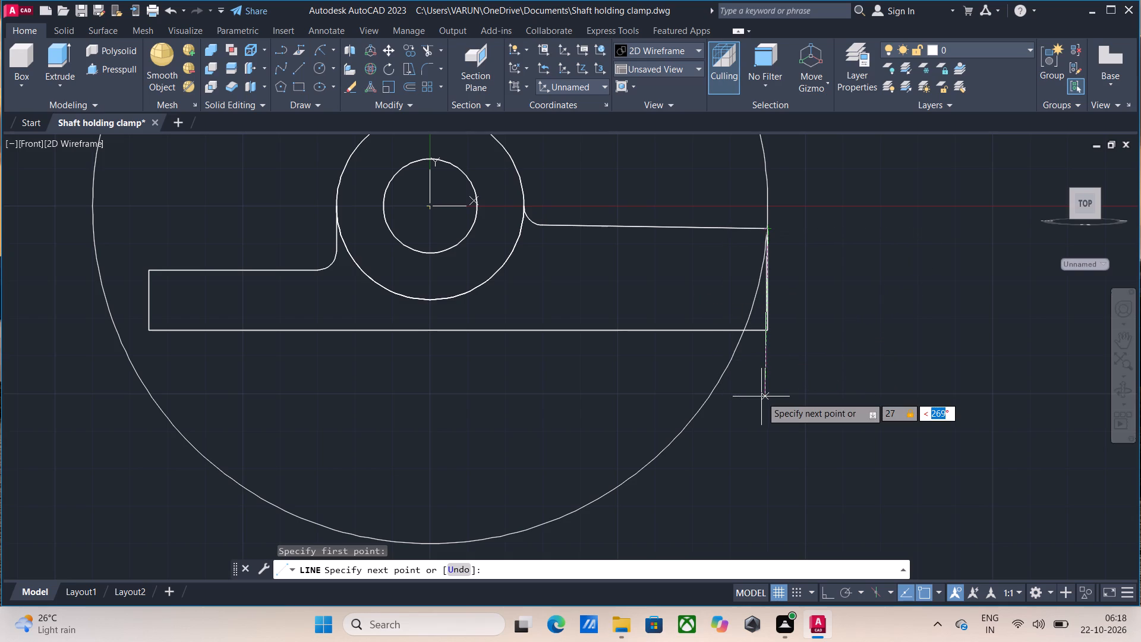
key(9)
key(BackSpace)
text(270)
key(Return)
key(Escape)
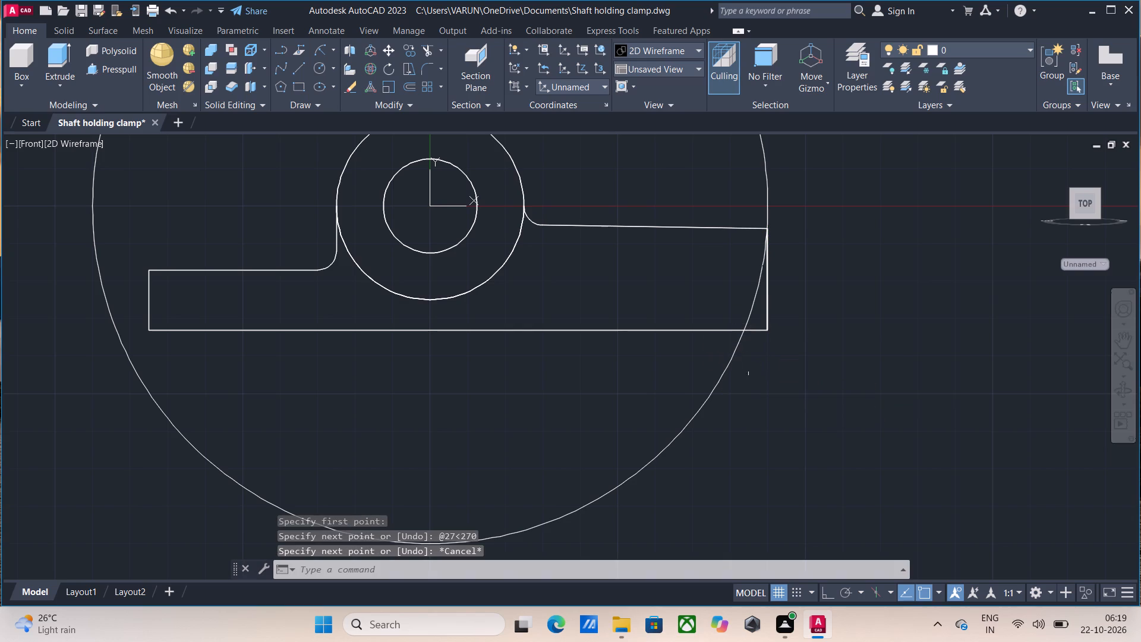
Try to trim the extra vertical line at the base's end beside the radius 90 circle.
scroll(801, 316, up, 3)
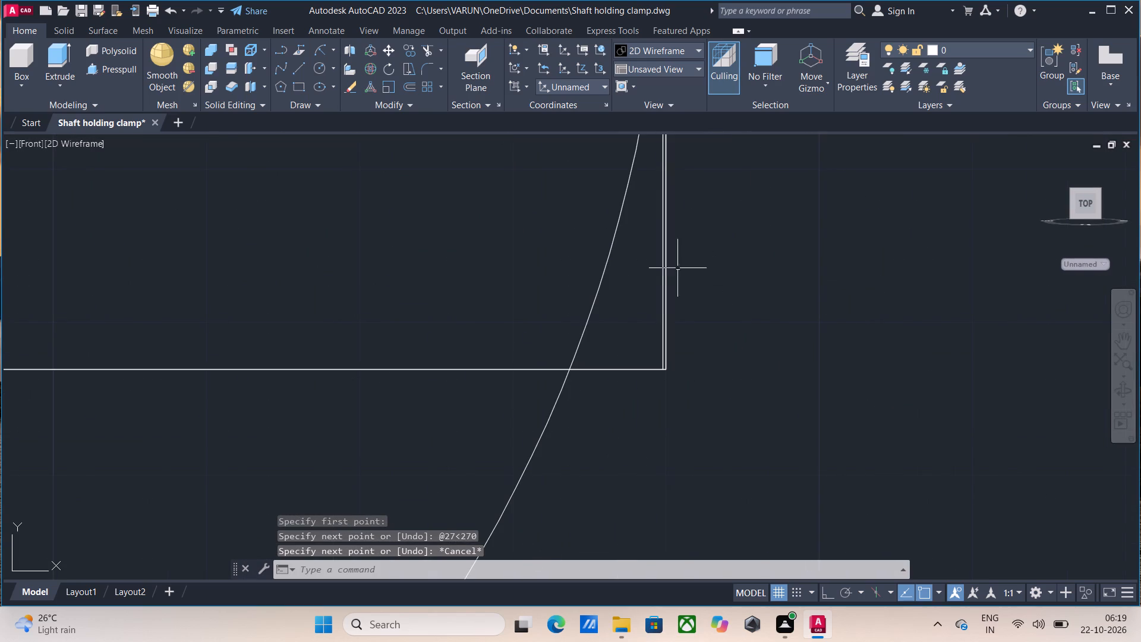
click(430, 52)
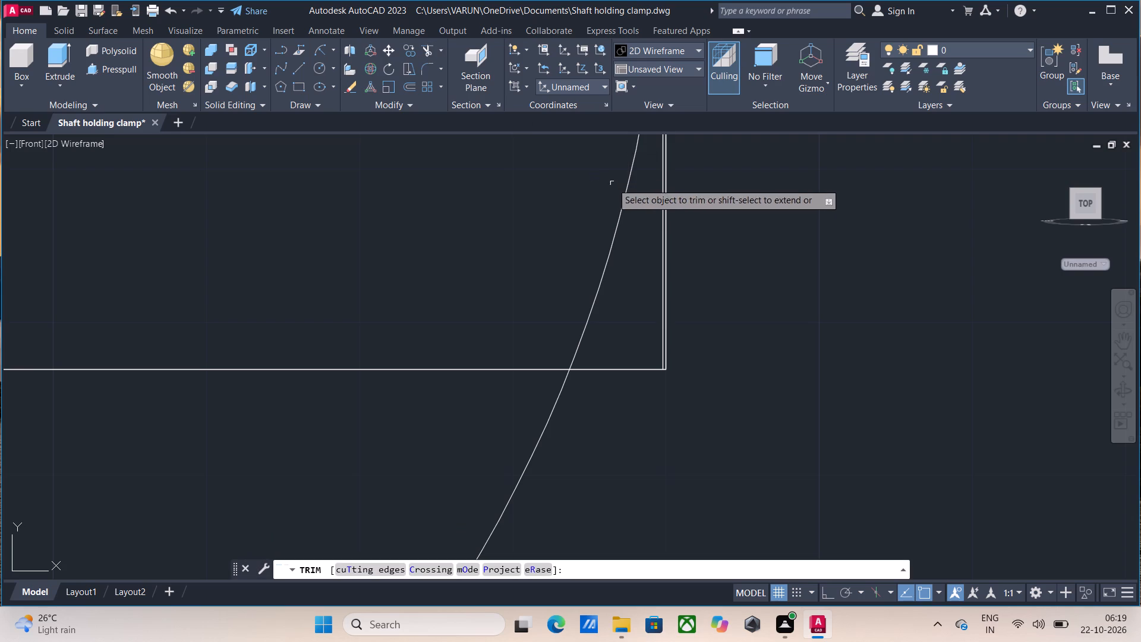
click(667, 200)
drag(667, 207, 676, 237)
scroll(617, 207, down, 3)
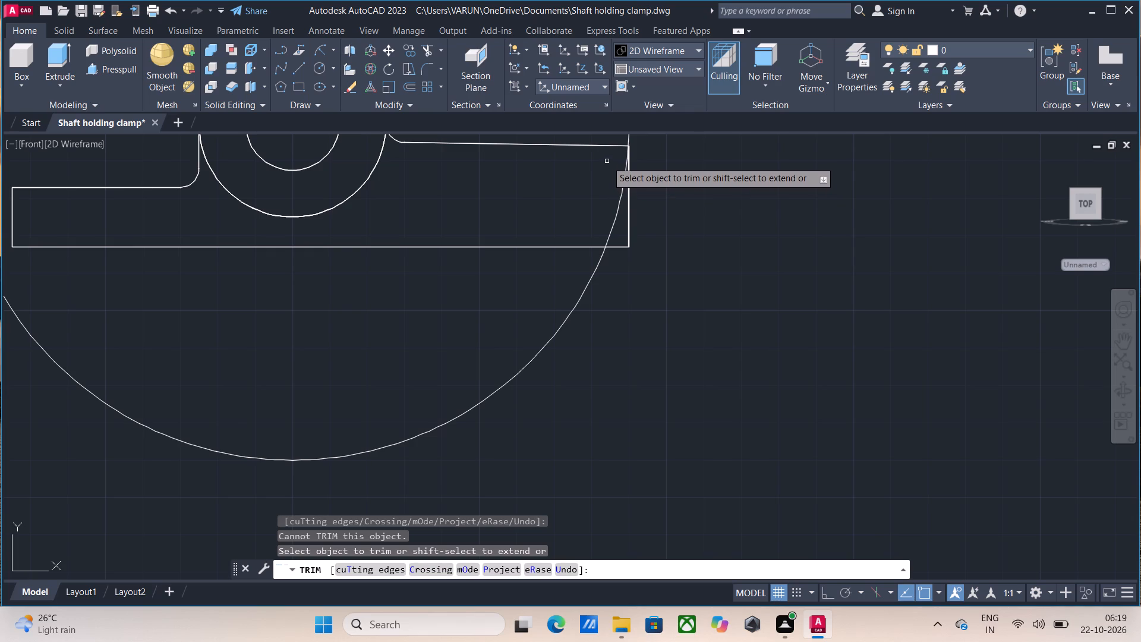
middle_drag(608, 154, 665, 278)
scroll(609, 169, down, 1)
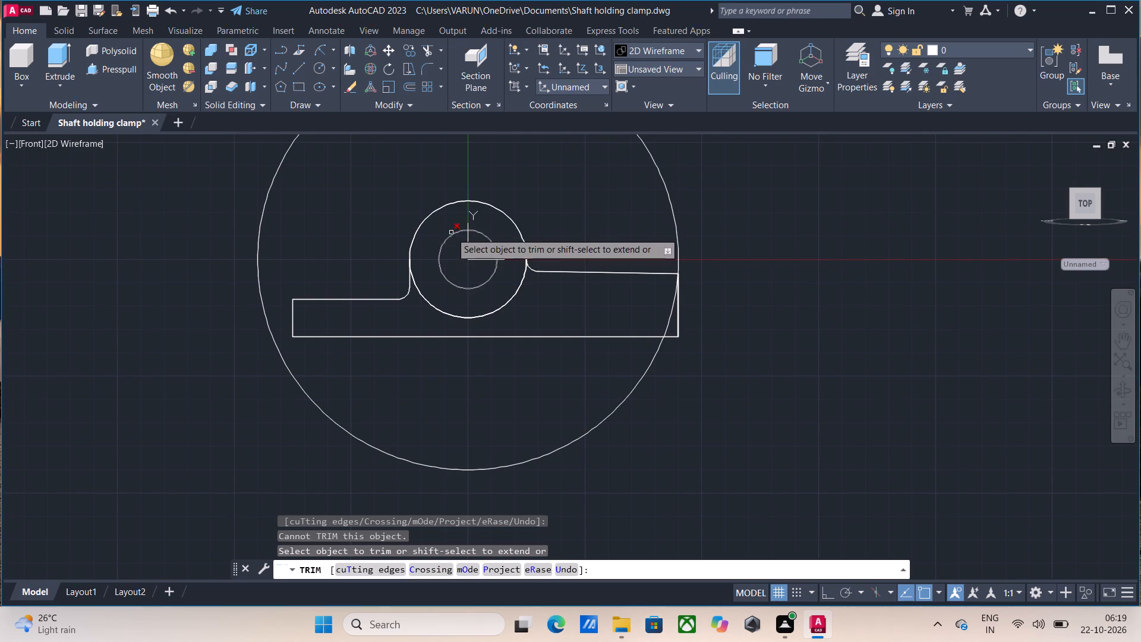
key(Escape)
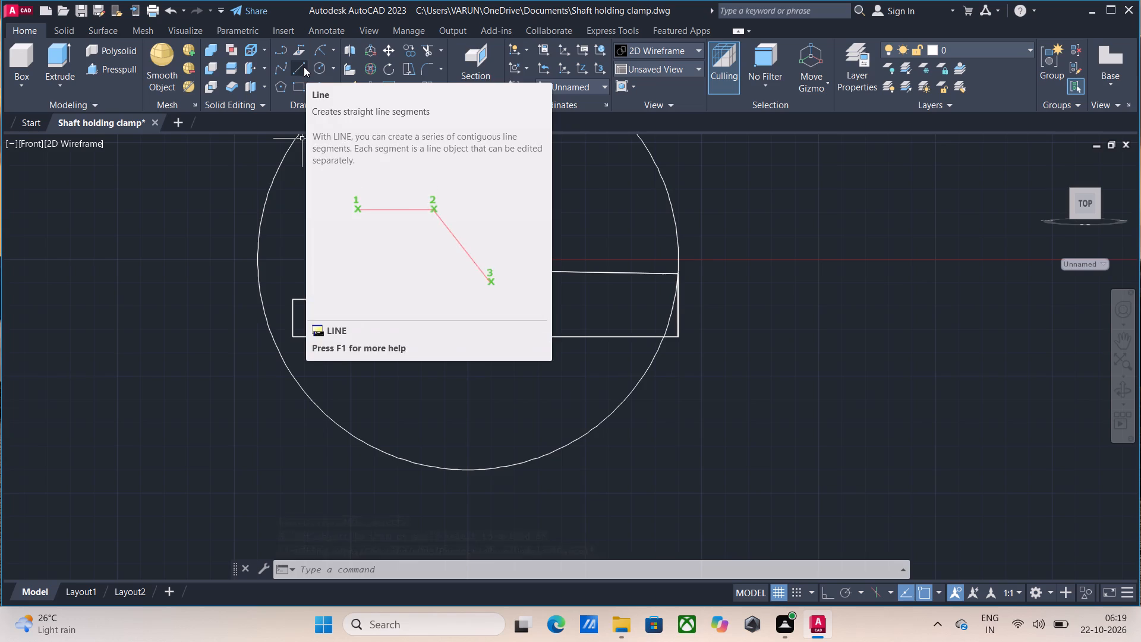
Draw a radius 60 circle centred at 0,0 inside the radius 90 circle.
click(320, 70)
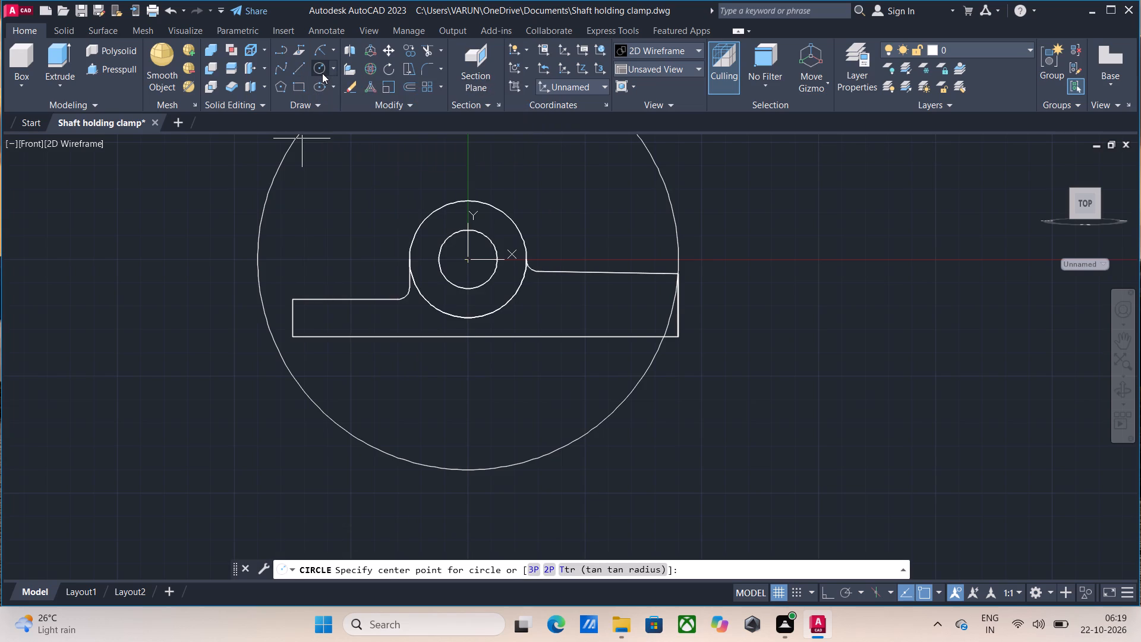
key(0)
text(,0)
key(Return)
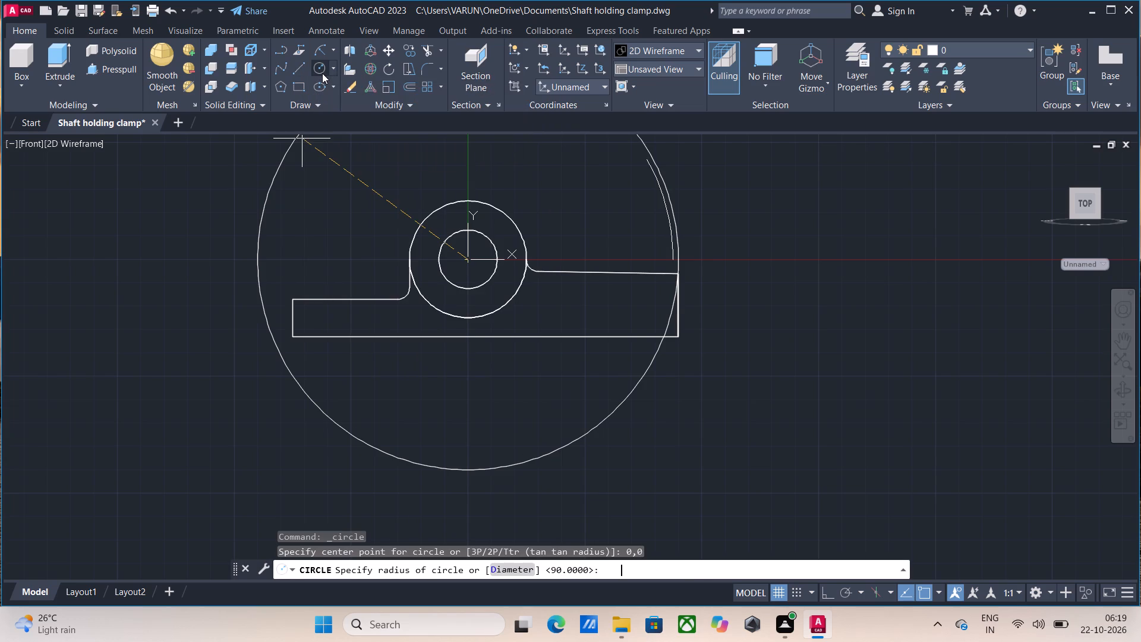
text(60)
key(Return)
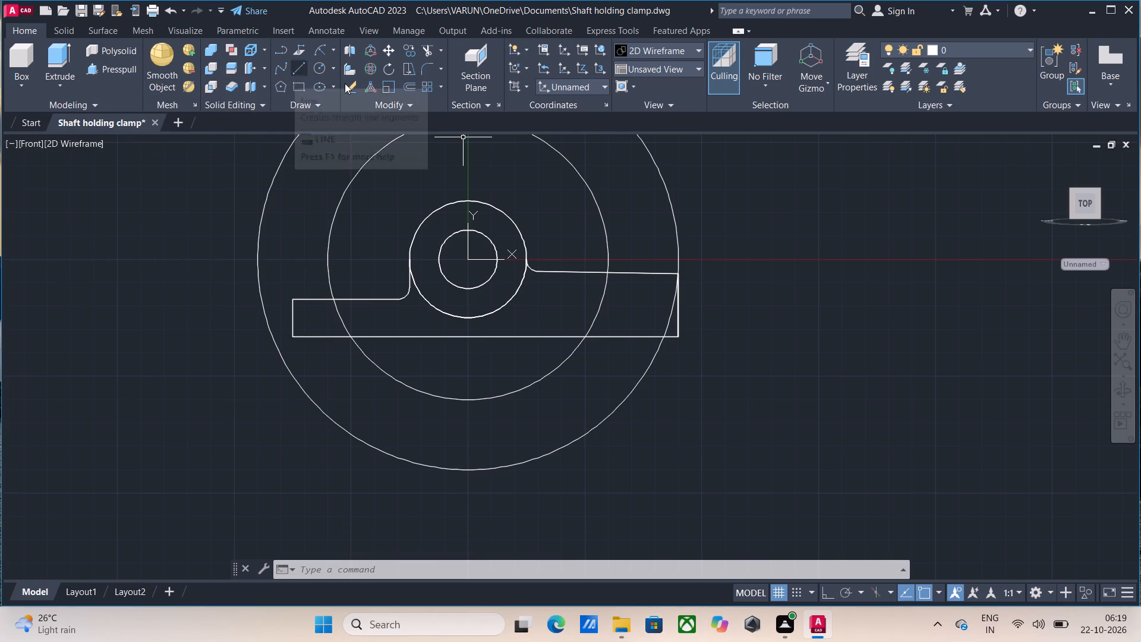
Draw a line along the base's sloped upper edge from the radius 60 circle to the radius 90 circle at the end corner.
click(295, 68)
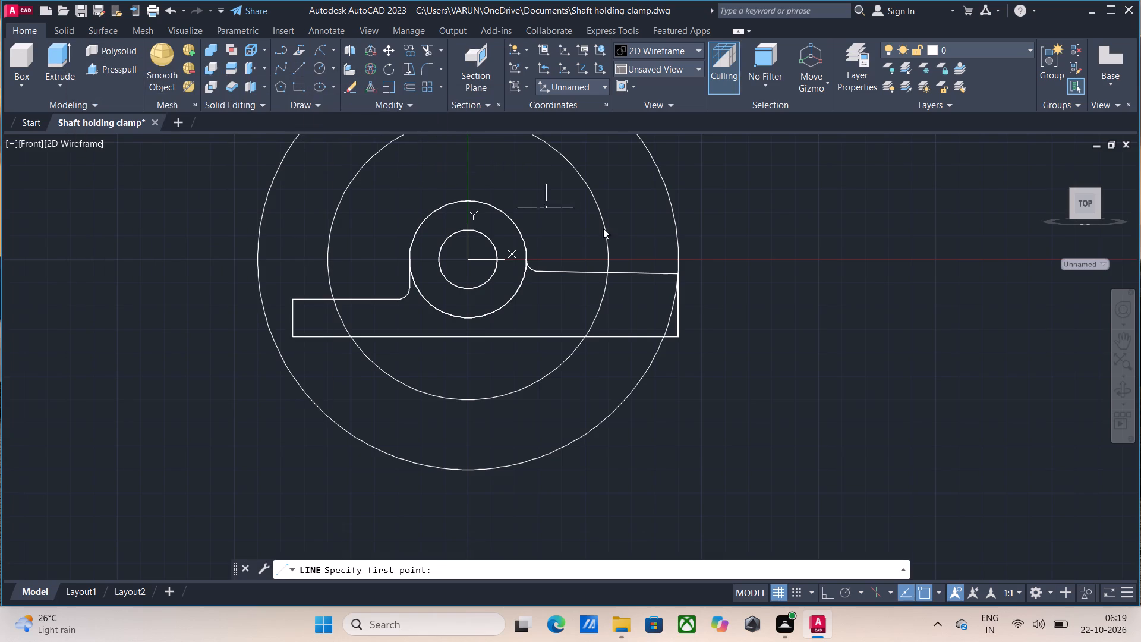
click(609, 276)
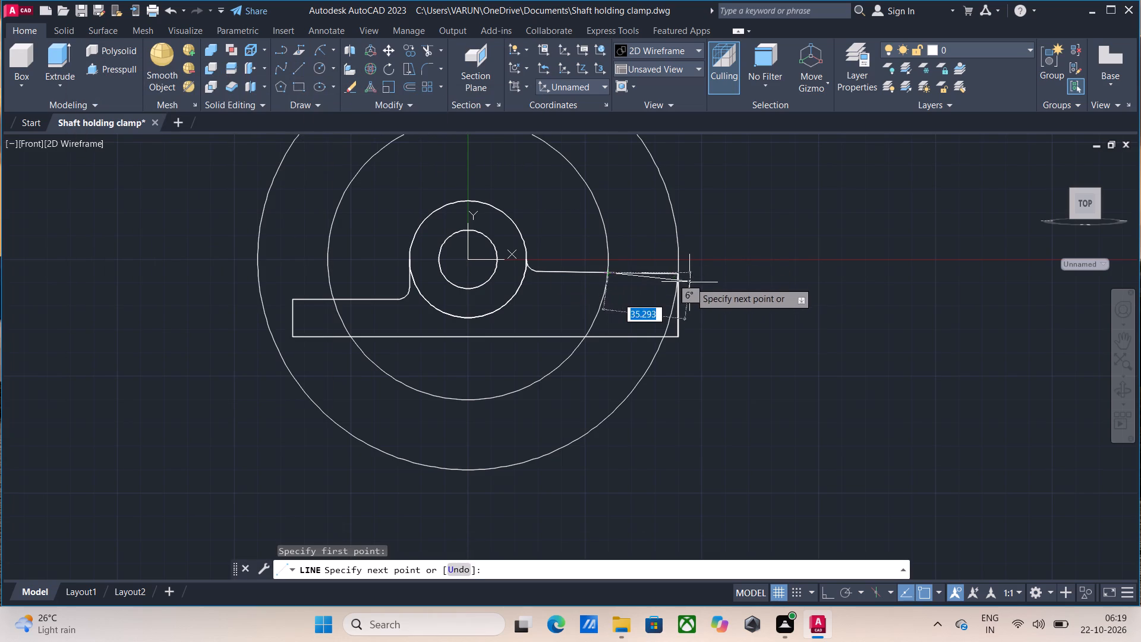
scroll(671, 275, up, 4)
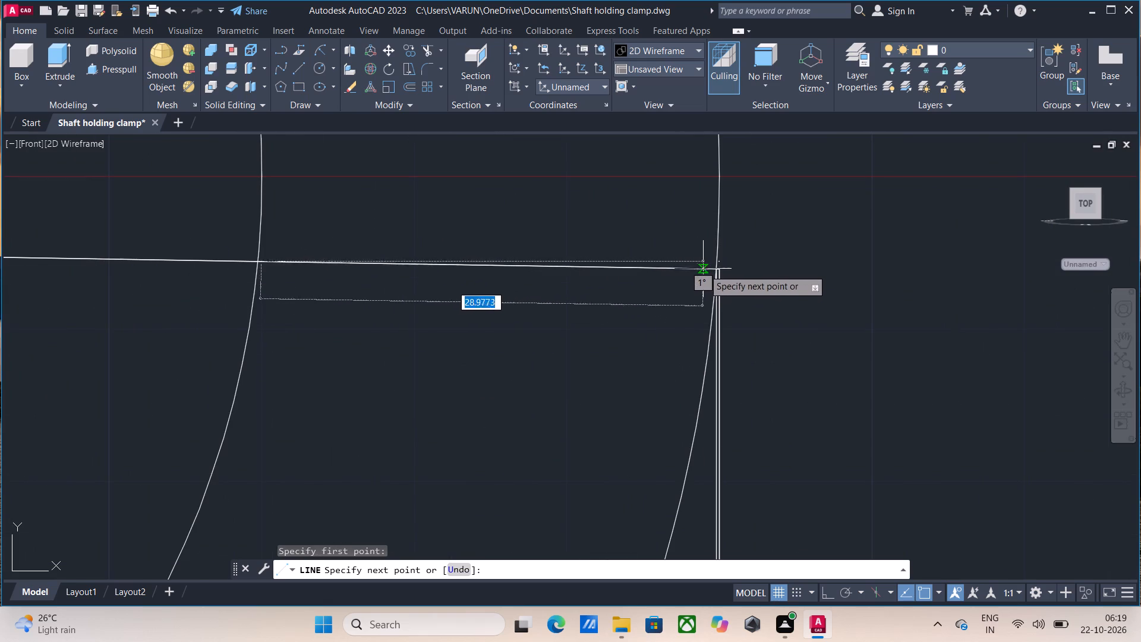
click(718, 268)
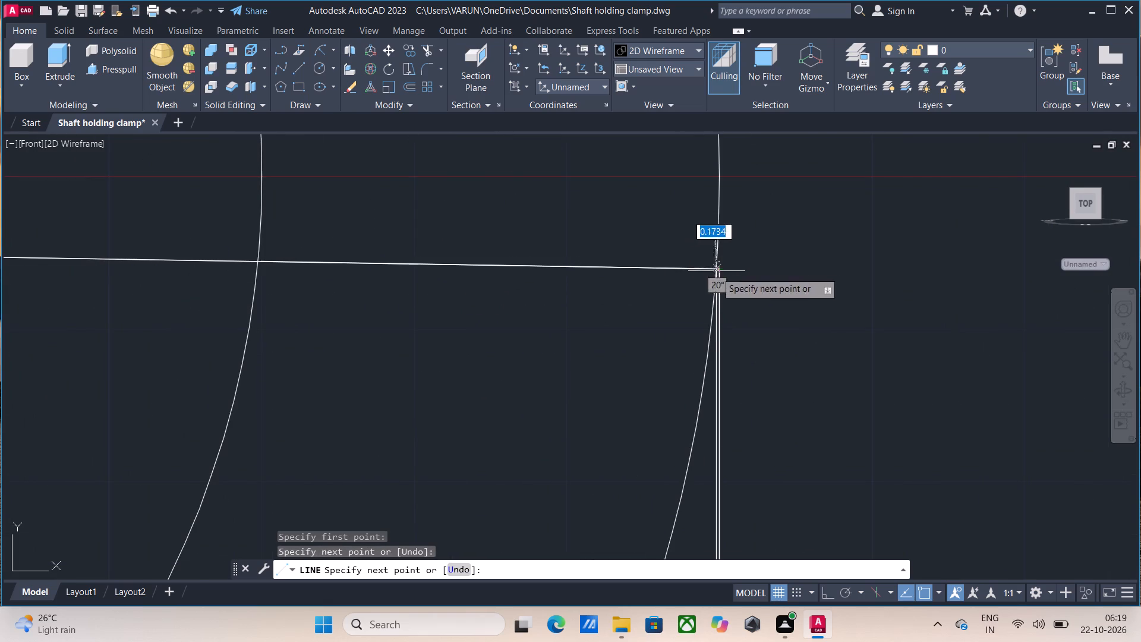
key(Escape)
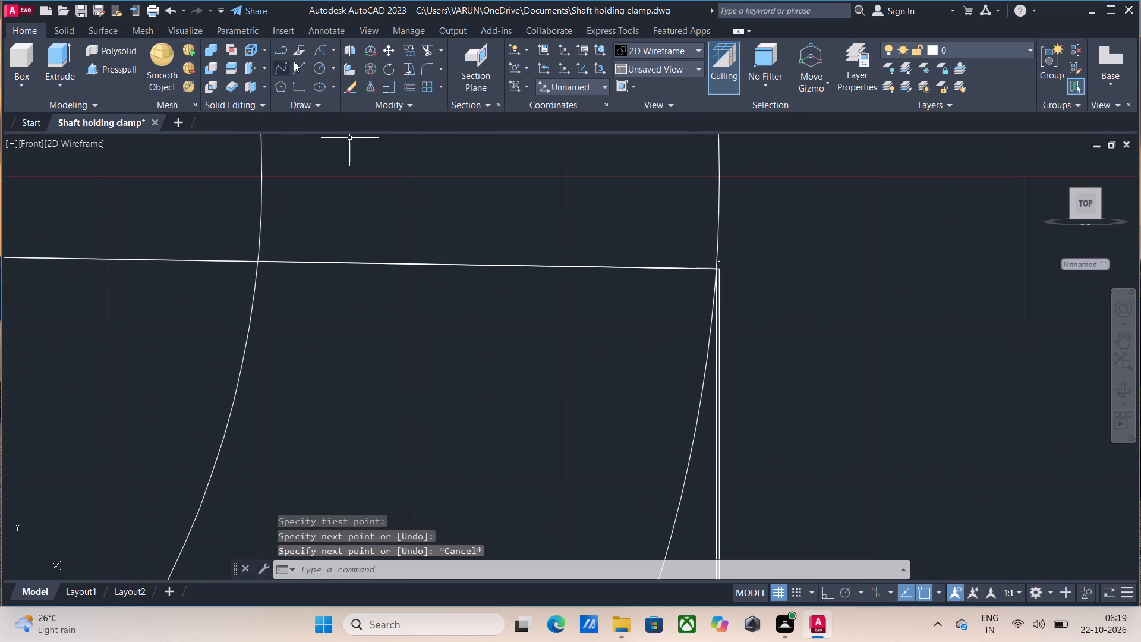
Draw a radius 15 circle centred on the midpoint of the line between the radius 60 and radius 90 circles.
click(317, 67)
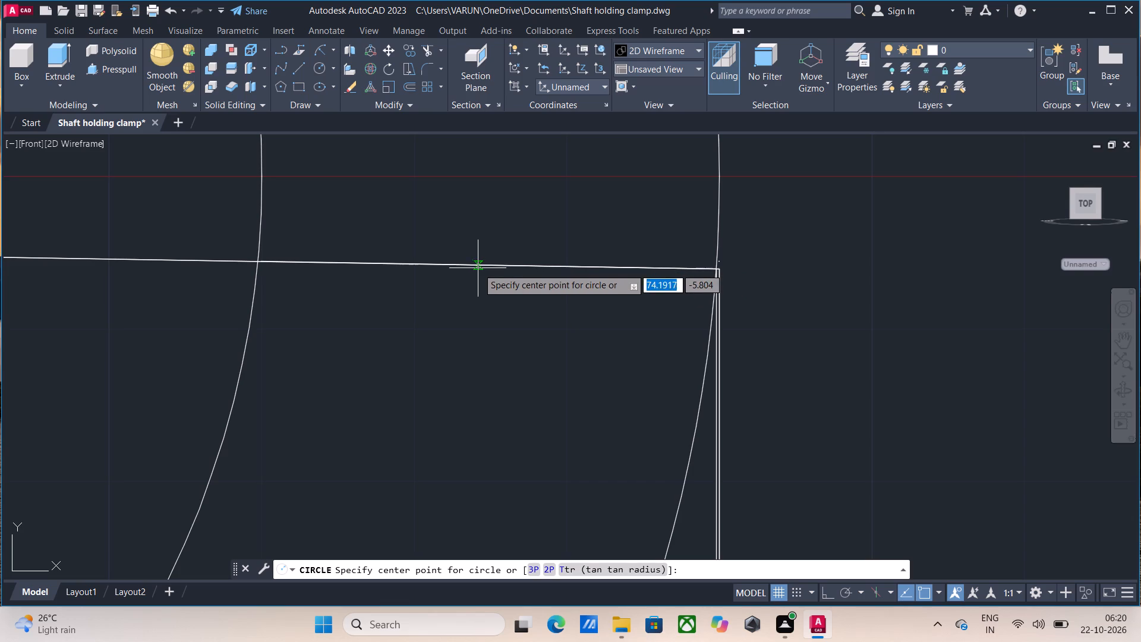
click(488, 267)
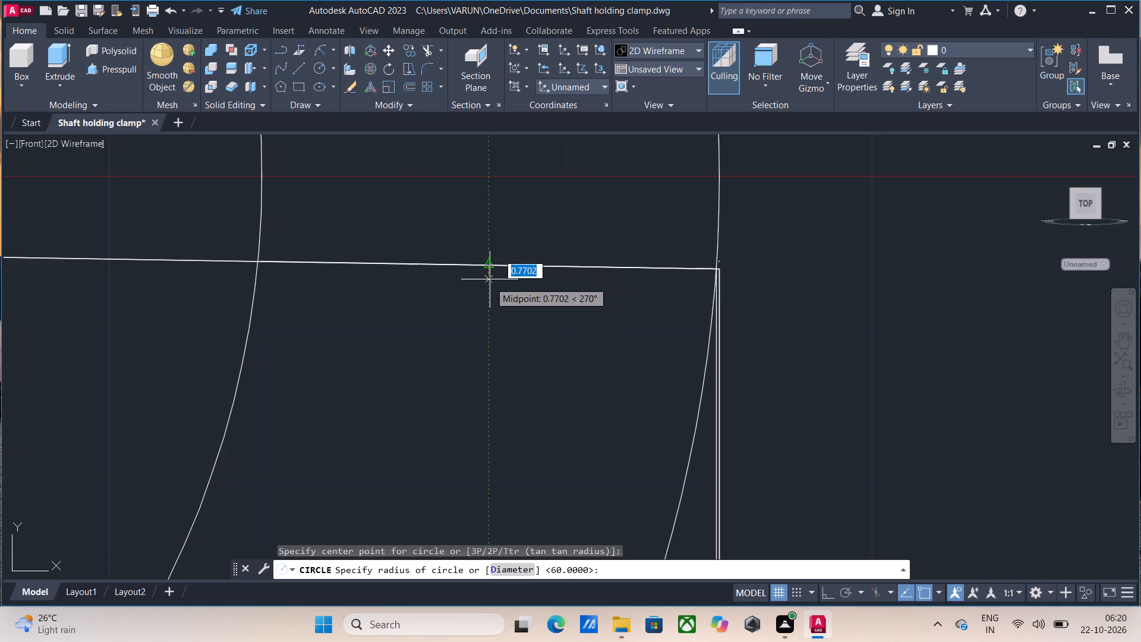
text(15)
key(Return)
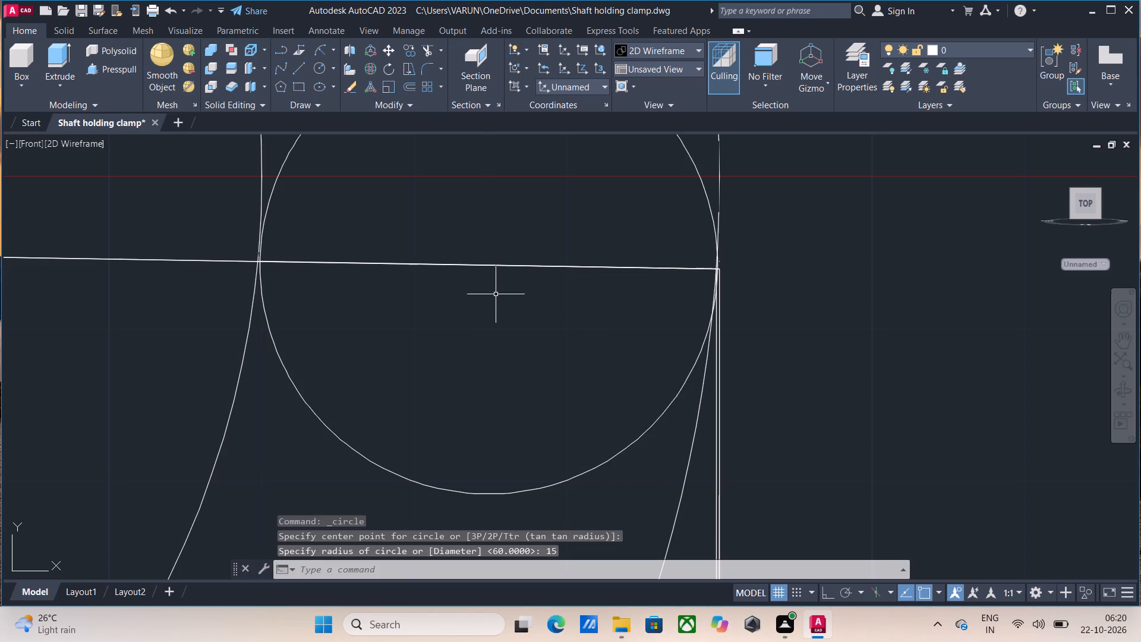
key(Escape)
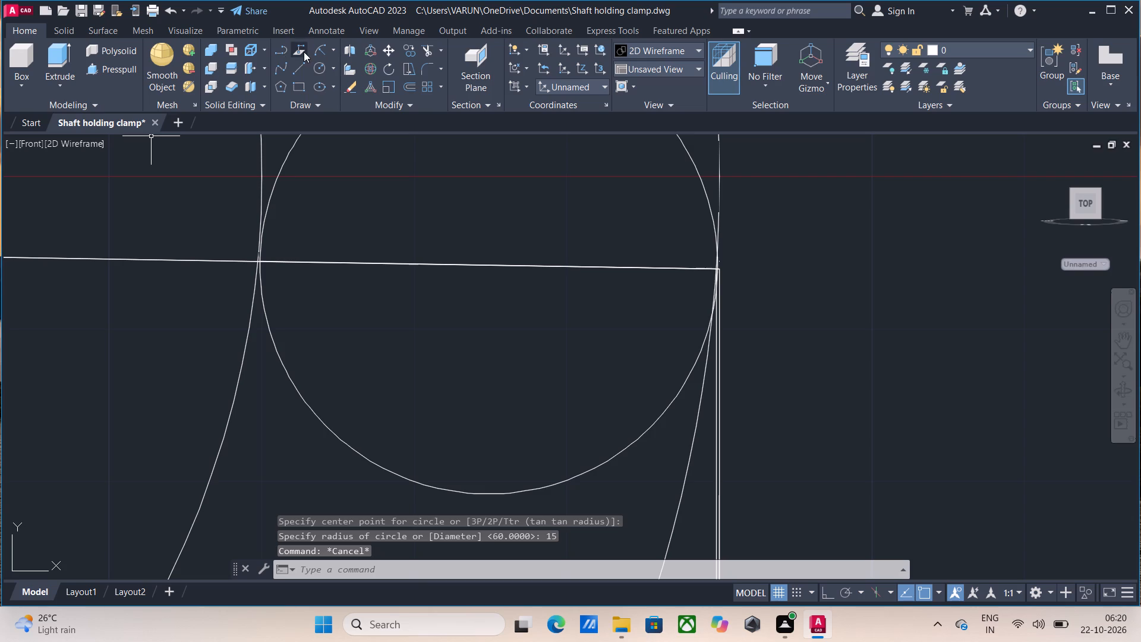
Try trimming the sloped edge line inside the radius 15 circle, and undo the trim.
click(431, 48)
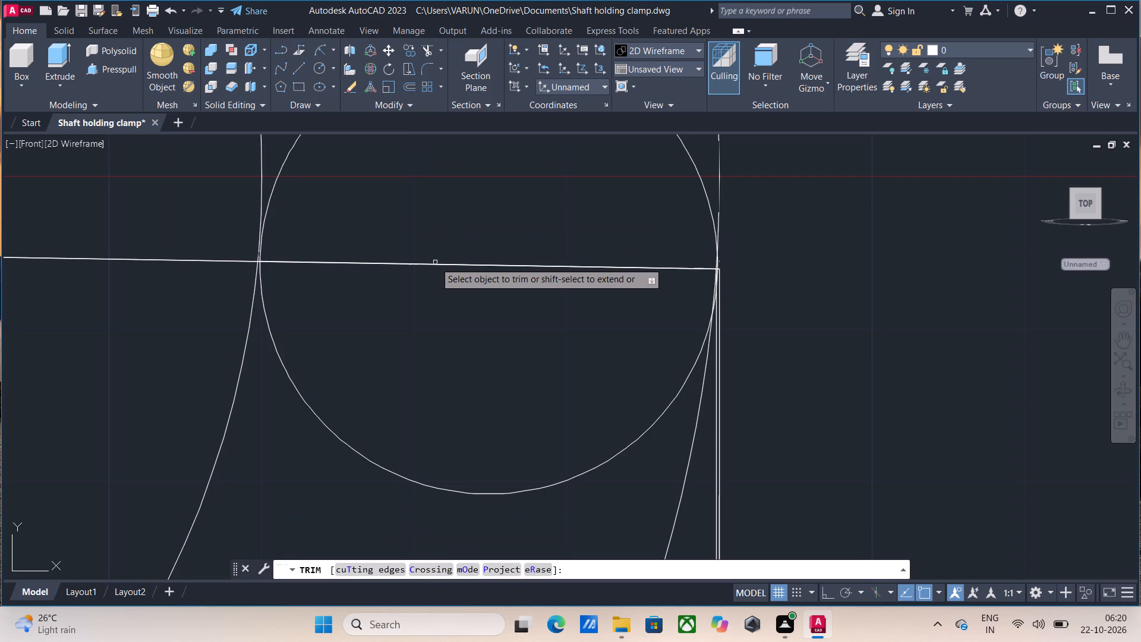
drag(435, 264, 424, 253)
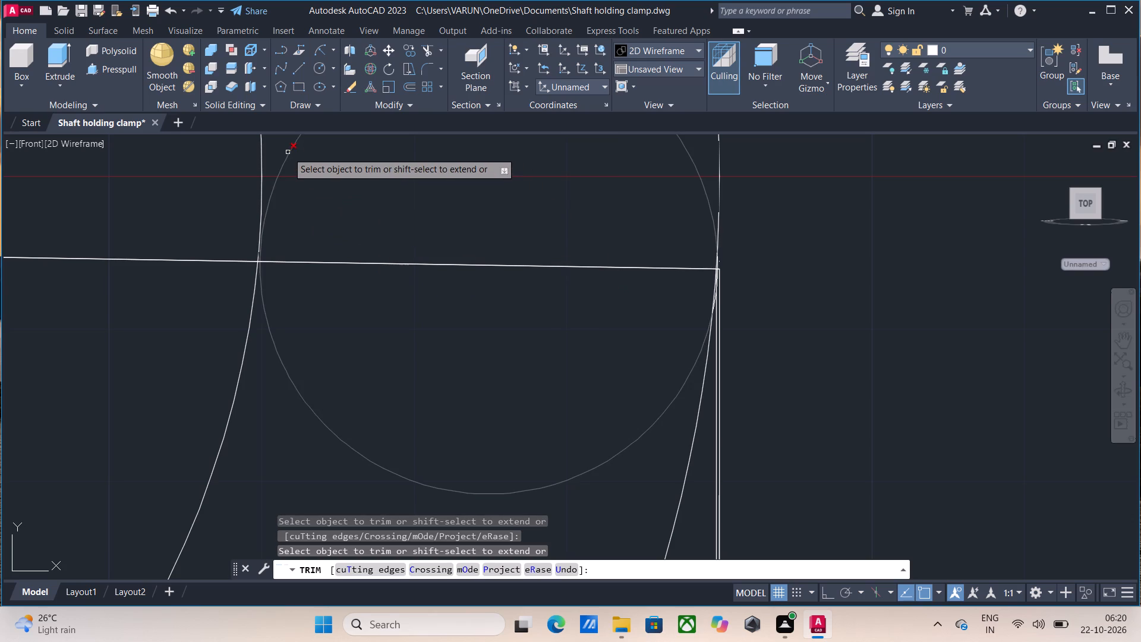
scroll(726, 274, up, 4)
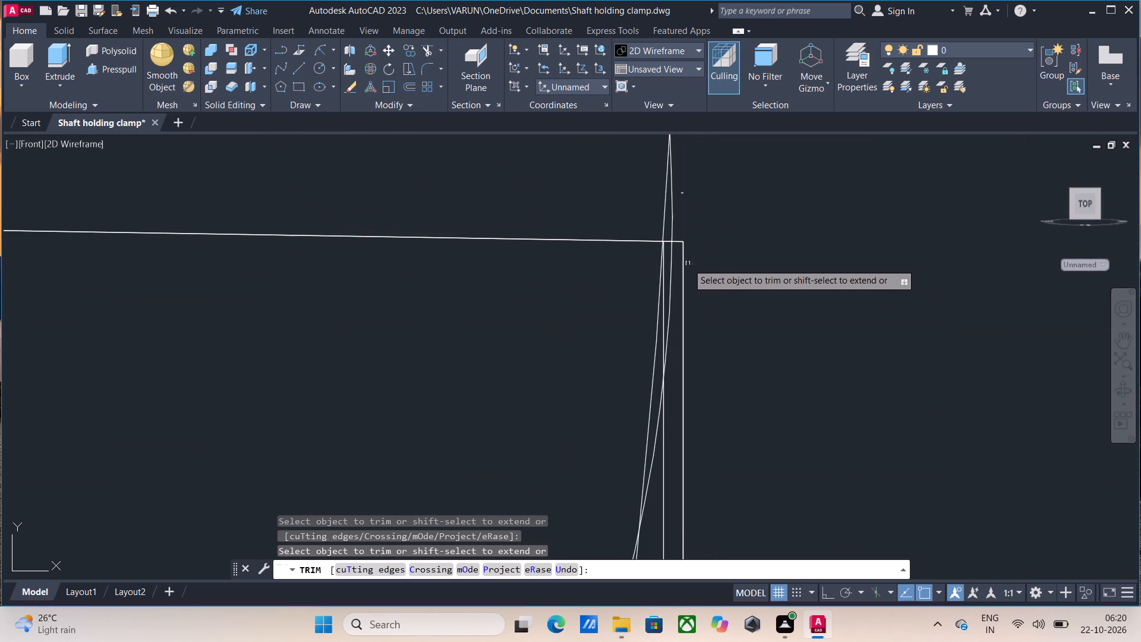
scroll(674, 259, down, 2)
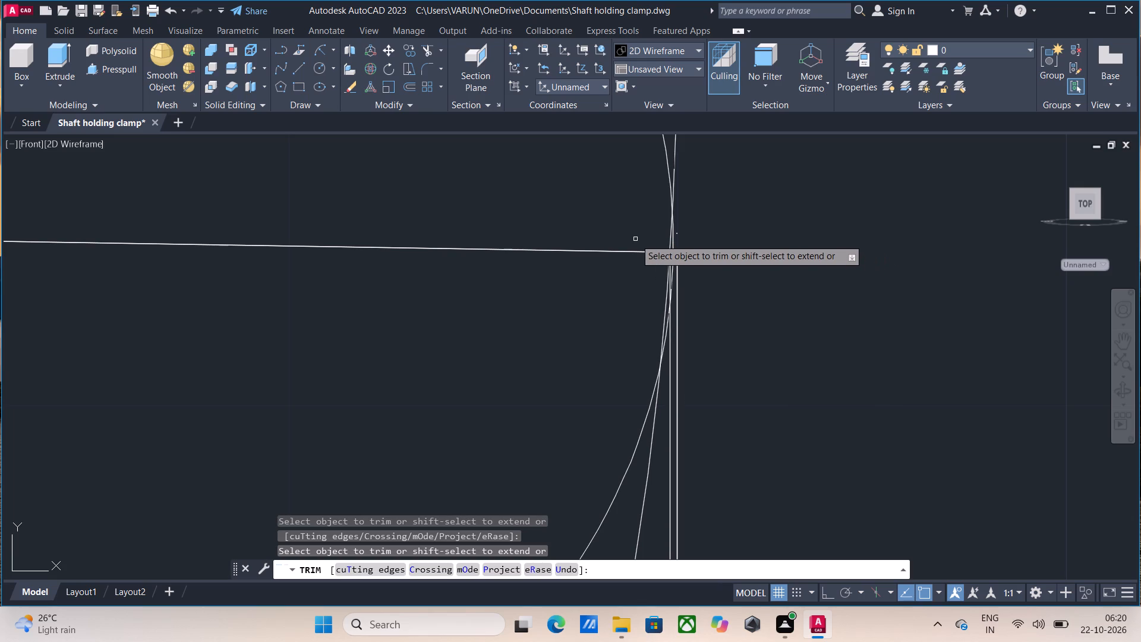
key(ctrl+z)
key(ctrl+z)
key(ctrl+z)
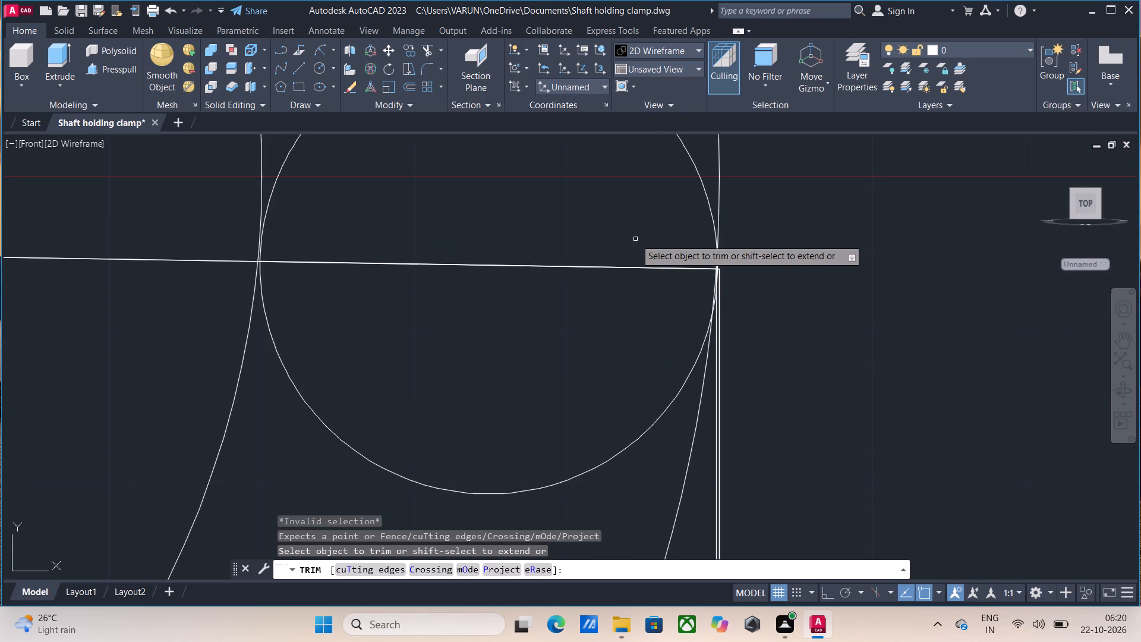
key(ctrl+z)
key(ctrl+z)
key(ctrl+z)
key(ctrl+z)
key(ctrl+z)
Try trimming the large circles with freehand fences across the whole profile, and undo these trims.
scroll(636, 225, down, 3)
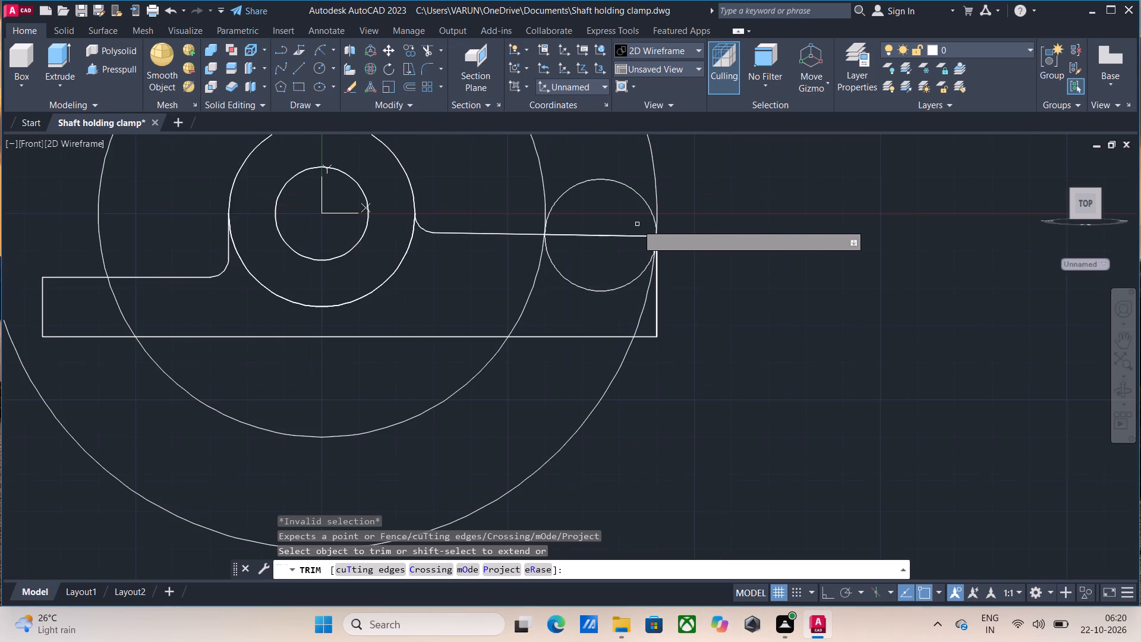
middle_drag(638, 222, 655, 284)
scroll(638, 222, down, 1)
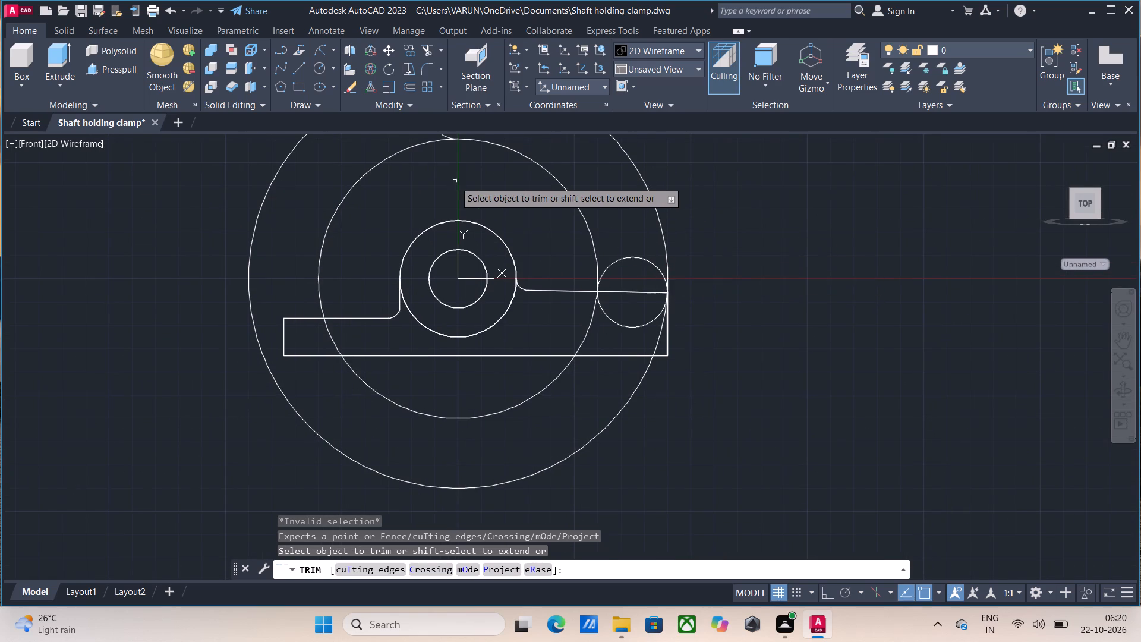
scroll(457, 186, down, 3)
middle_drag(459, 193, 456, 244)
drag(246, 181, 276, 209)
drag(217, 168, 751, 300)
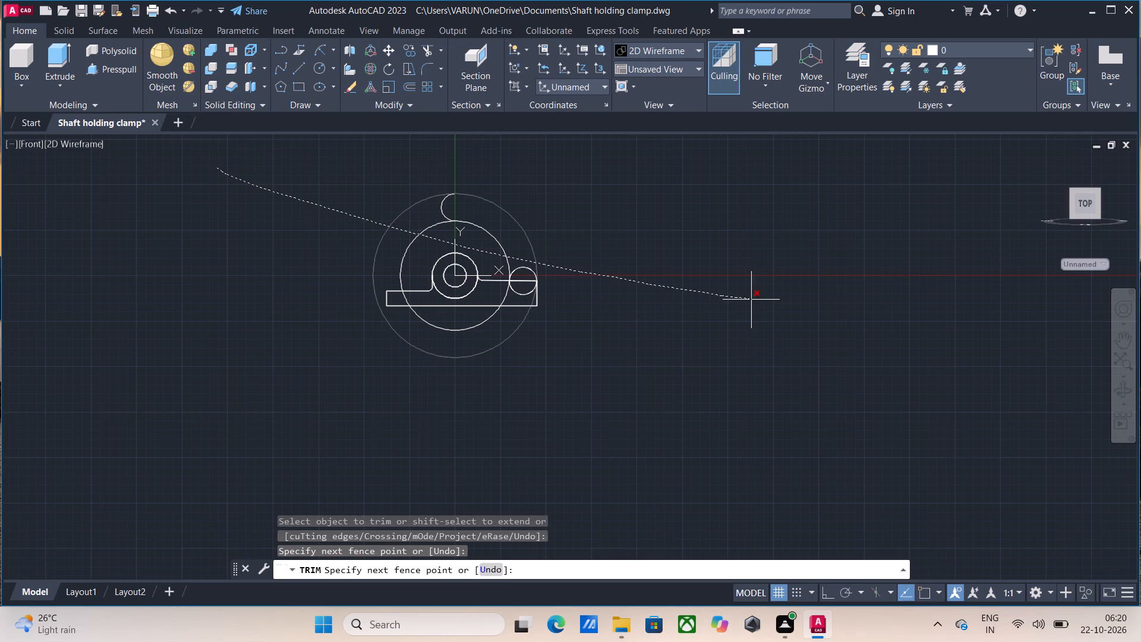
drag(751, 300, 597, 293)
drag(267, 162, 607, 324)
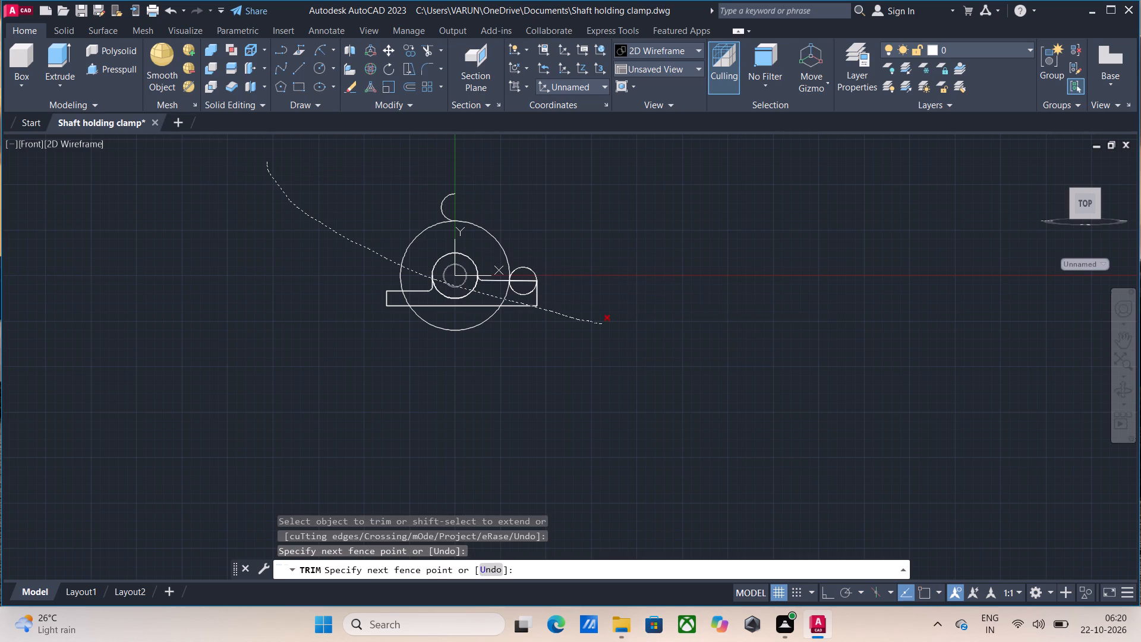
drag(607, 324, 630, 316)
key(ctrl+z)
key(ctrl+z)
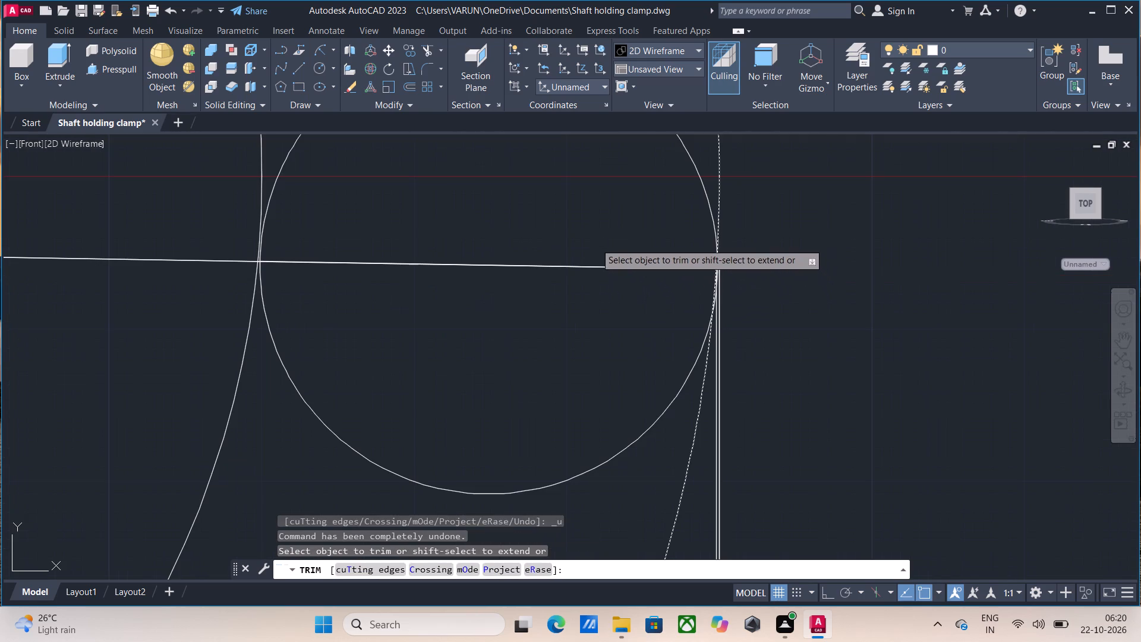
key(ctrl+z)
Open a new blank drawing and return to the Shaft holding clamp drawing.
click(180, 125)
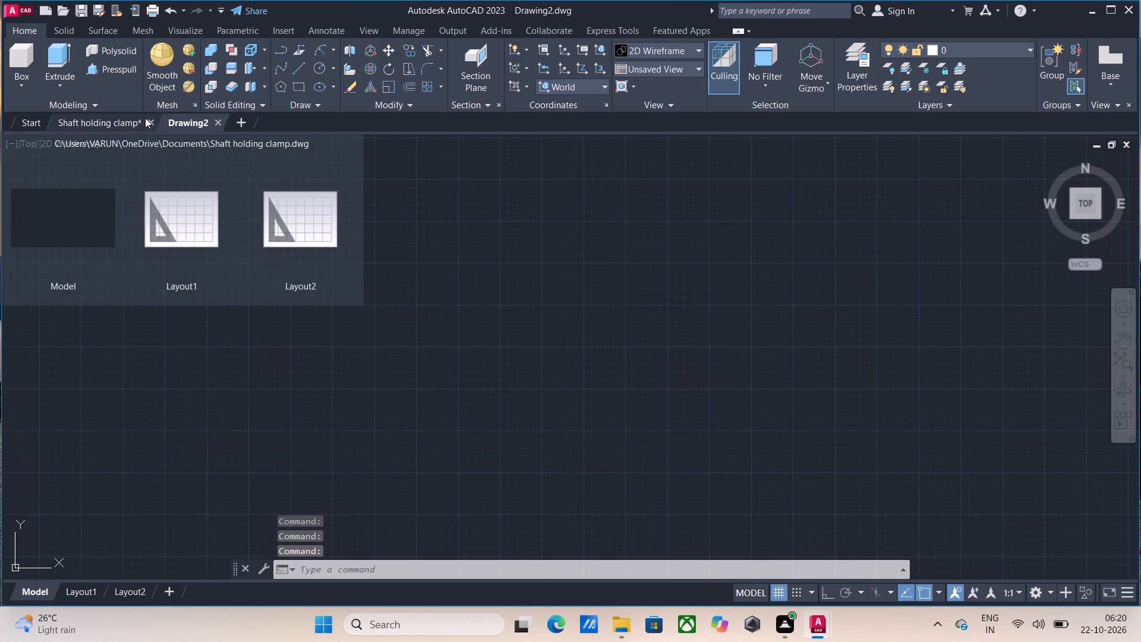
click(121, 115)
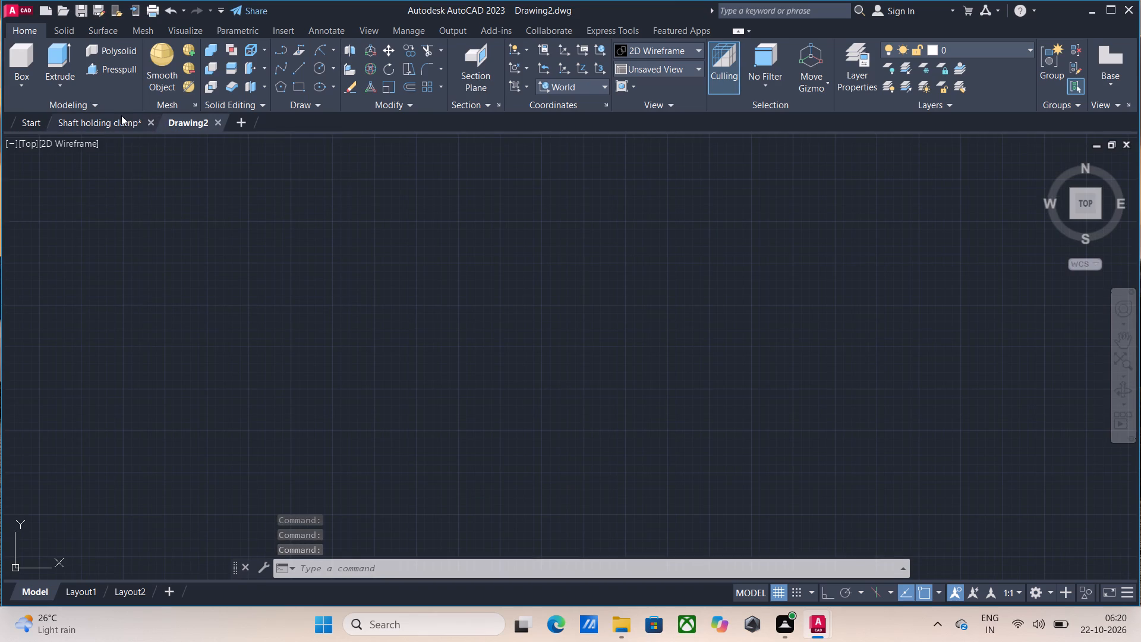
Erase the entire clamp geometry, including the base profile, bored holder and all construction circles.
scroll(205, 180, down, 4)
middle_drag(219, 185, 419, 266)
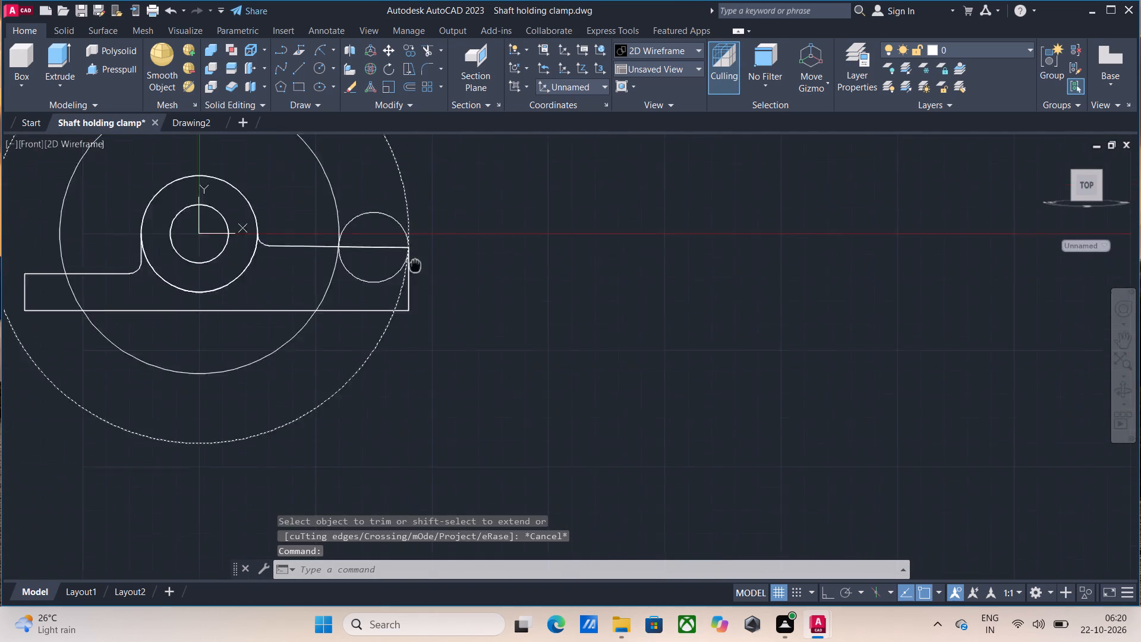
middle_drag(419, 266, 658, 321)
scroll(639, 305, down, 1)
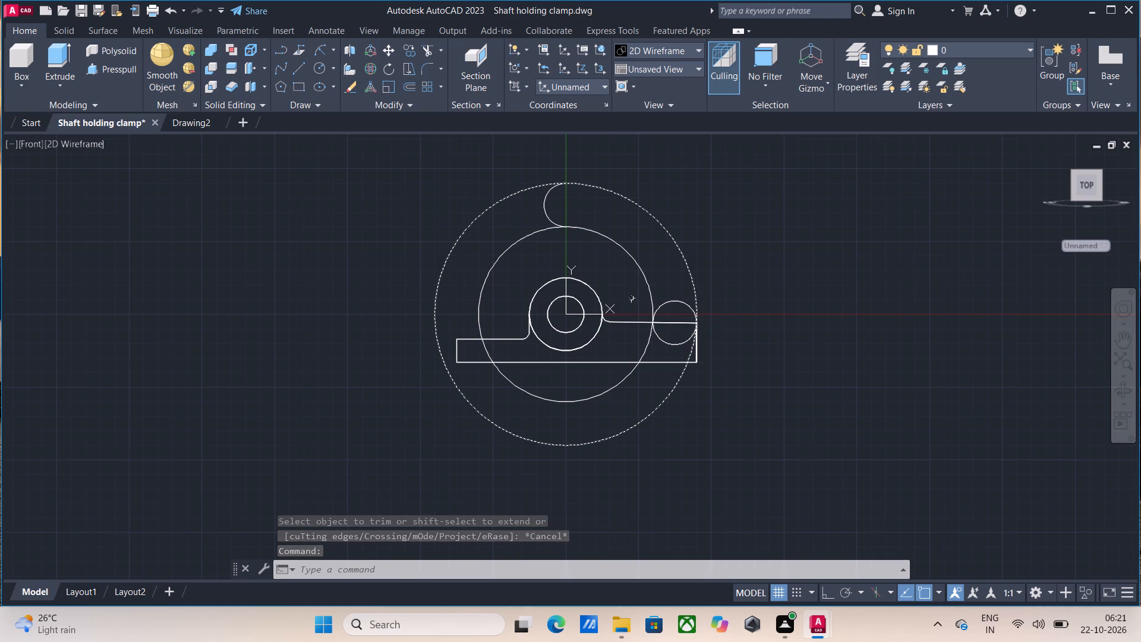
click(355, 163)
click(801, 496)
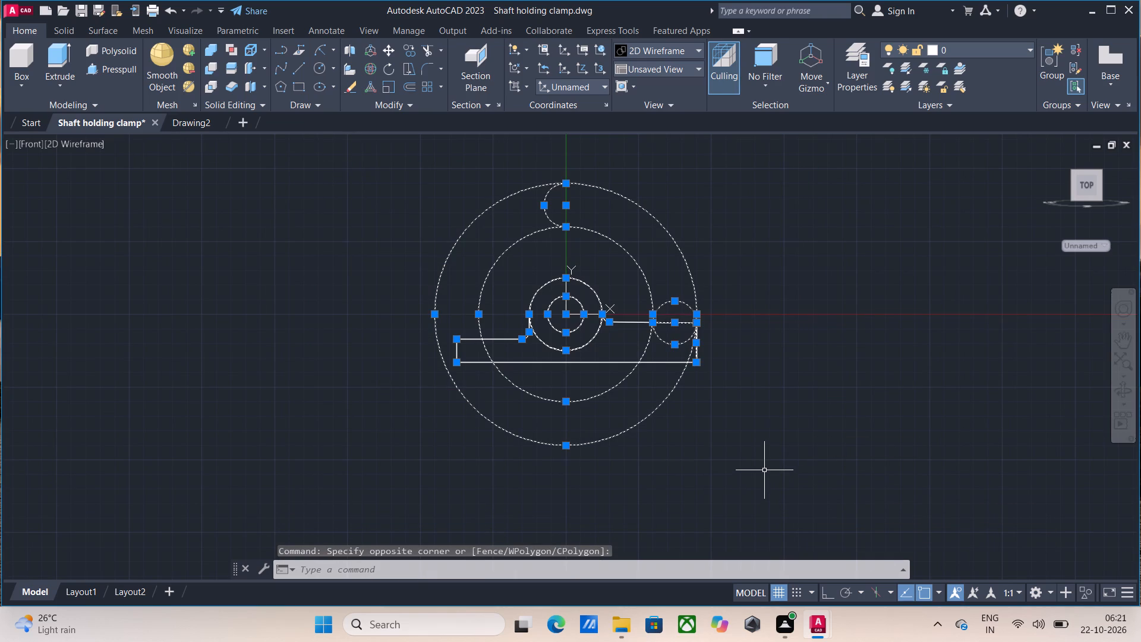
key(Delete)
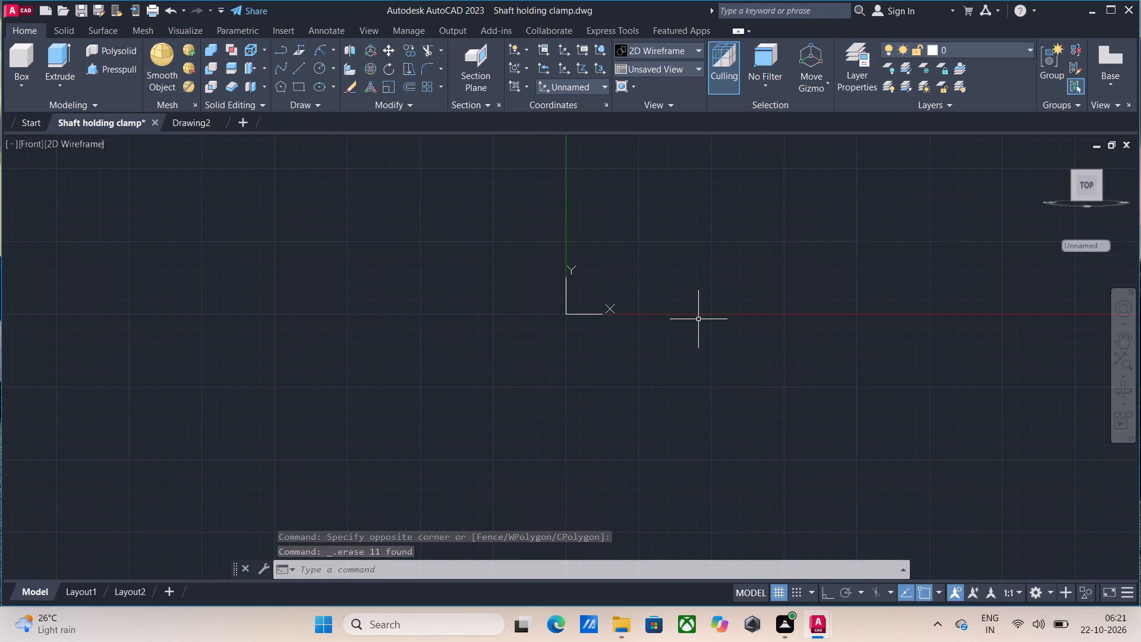
Undo the erasure and step back through the earlier circle and extrude operations to the open 2D clamp profile.
key(ctrl+z)
key(ctrl+z)
key(ctrl+z)
key(ctrl+z)
key(ctrl+z)
key(ctrl+z)
key(ctrl+z)
key(ctrl+z)
key(ctrl+z)
key(ctrl+z)
key(ctrl+z)
key(ctrl+z)
key(ctrl+z)
key(ctrl+z)
key(ctrl+z)
key(ctrl+z)
key(ctrl+z)
key(ctrl+z)
key(ctrl+z)
key(ctrl+z)
key(ctrl+z)
key(ctrl+z)
key(ctrl+z)
key(ctrl+z)
key(ctrl+z)
key(ctrl+z)
key(ctrl+z)
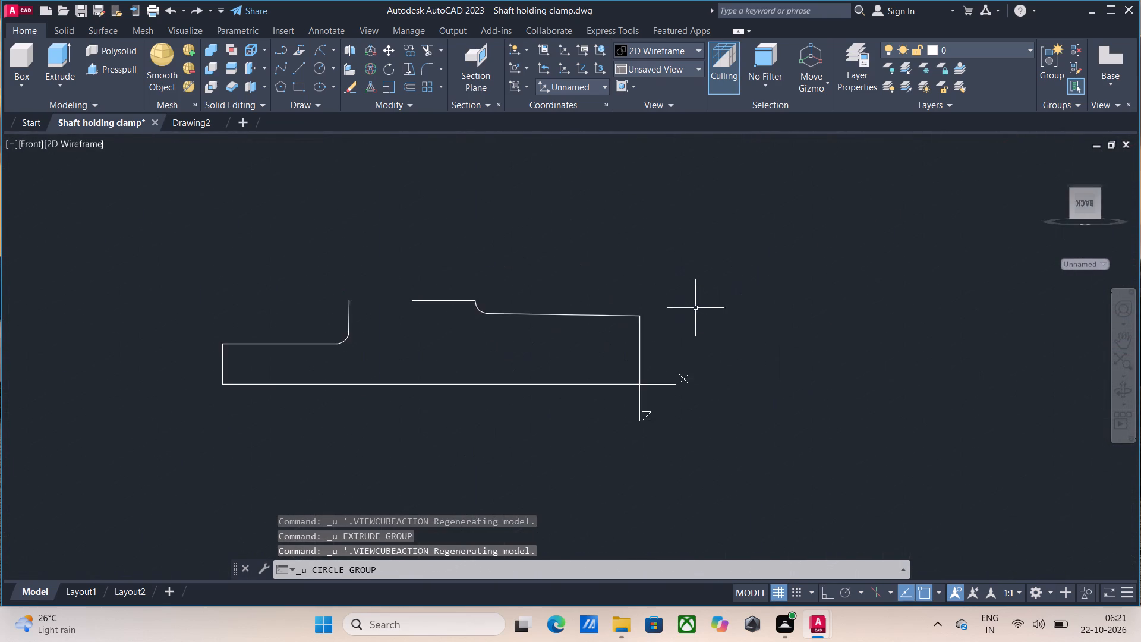
Undo every remaining operation in the Shaft holding clamp drawing, back to its empty starting state.
key(ctrl+z)
key(ctrl+z)
key(ctrl+z)
key(ctrl+z)
key(ctrl+z)
key(ctrl+z)
key(ctrl+z)
key(ctrl+z)
key(ctrl+z)
key(ctrl+z)
key(ctrl+z)
key(ctrl+z)
key(ctrl+z)
key(ctrl+z)
key(ctrl+z)
key(ctrl+z)
key(ctrl+z)
key(ctrl+z)
key(ctrl+z)
key(ctrl+z)
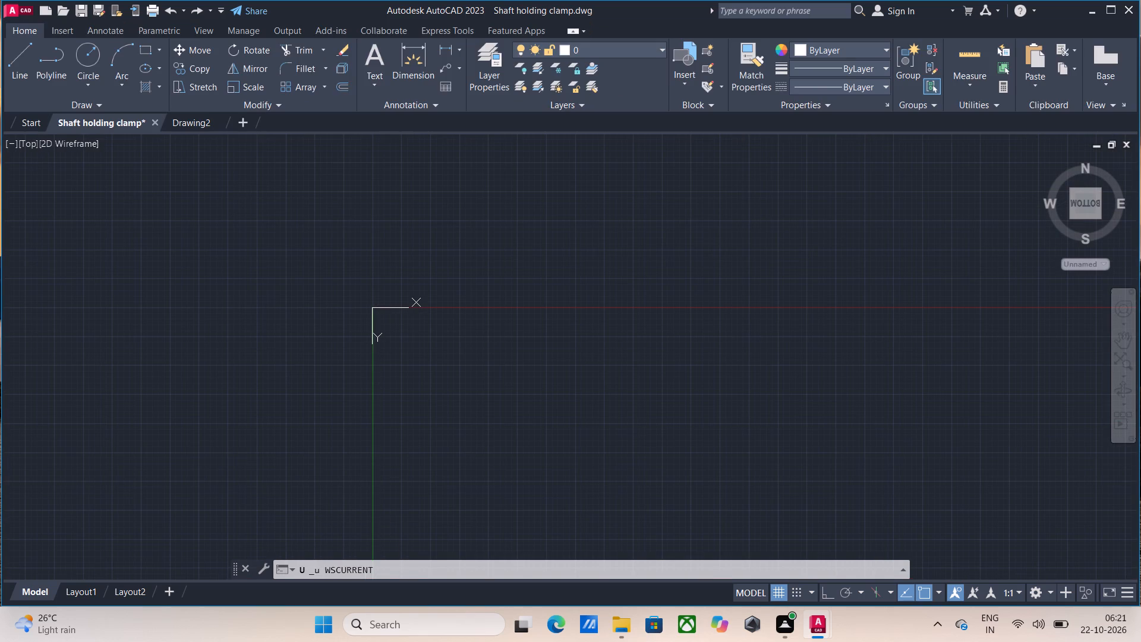
key(ctrl+z)
key(ctrl+z)
key(ctrl+z)
key(ctrl+z)
key(ctrl+z)
key(ctrl+z)
key(ctrl+z)
key(ctrl+z)
key(ctrl+z)
key(ctrl+z)
key(ctrl+z)
key(ctrl+z)
key(ctrl+z)
key(ctrl+z)
key(ctrl+z)
key(ctrl+z)
key(ctrl+z)
key(ctrl+z)
key(ctrl+z)
key(ctrl+z)
key(ctrl+z)
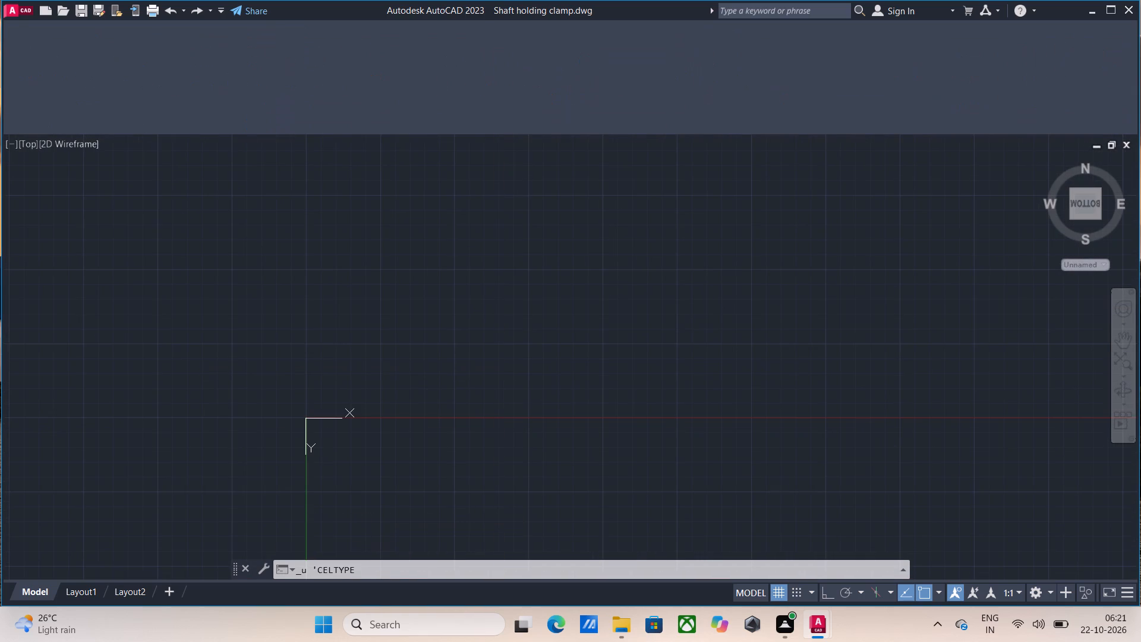
key(ctrl+z)
key(ctrl+z)
key(ctrl+z)
key(ctrl+z)
key(ctrl+z)
key(ctrl+z)
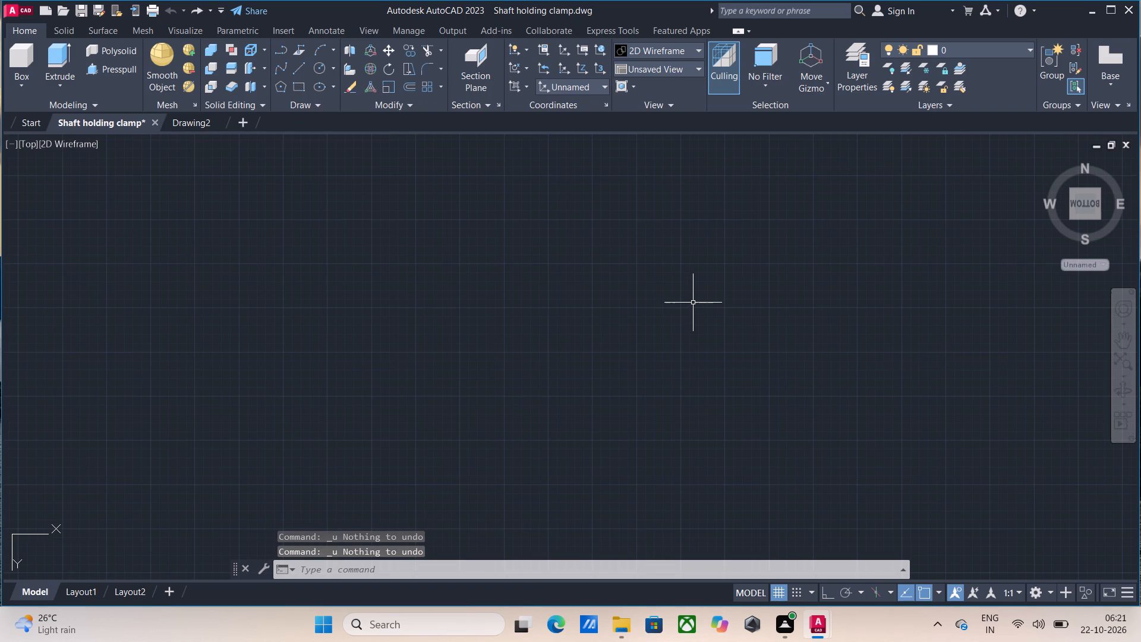
key(ctrl+z)
key(ctrl+z)
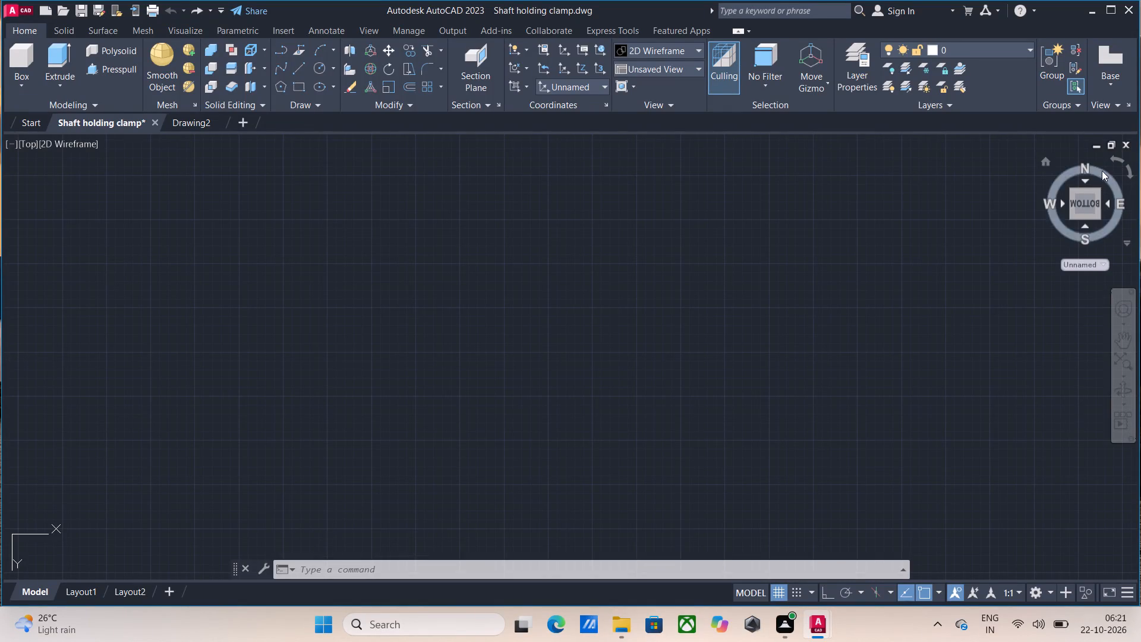
Orient the empty drawing to the upright TOP face, with X horizontal and Y pointing up, and bring the origin into view.
click(1085, 225)
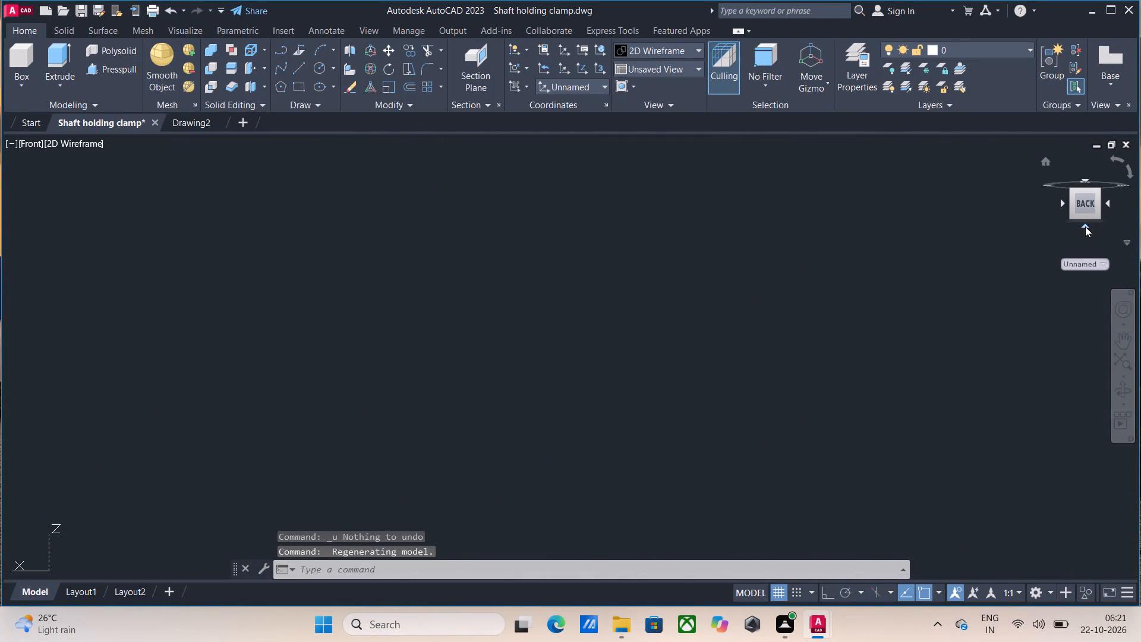
click(1060, 204)
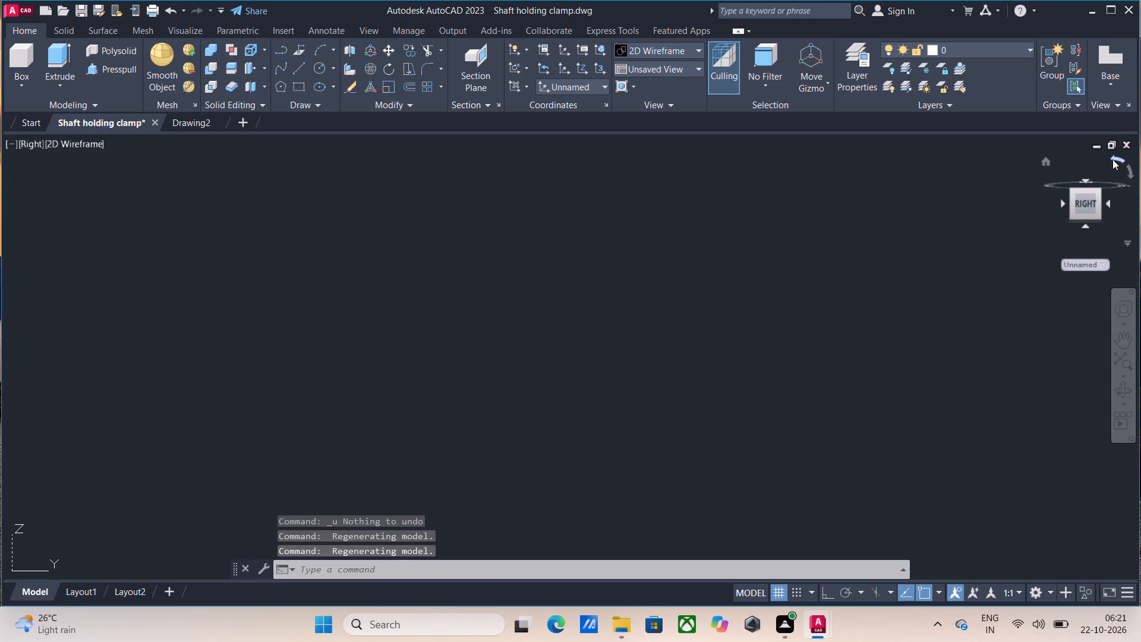
click(1089, 179)
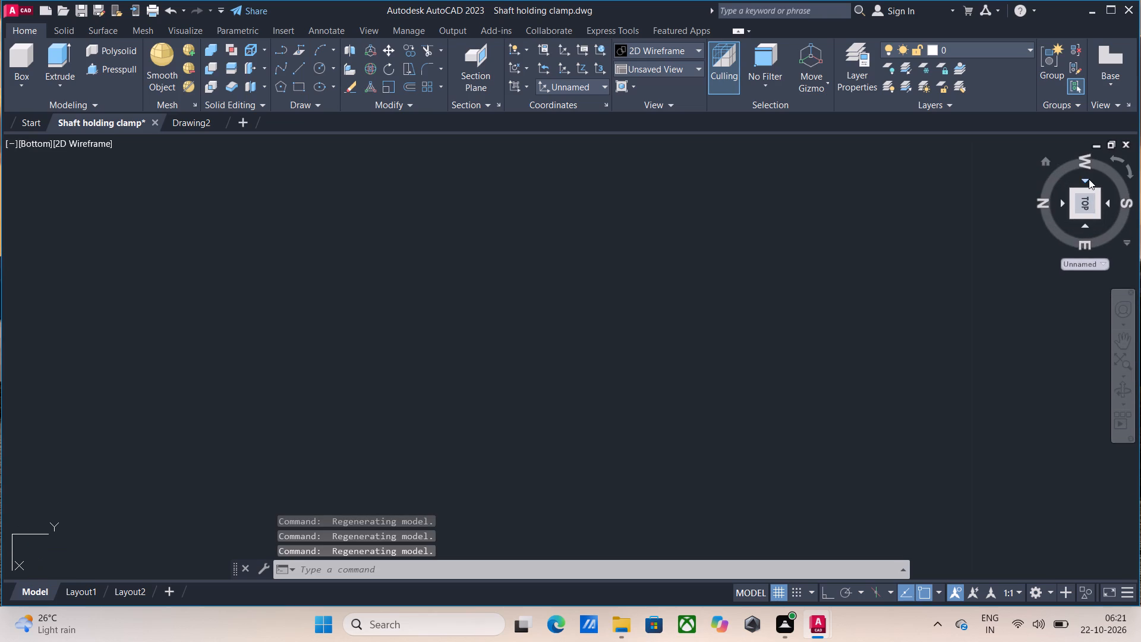
click(1131, 168)
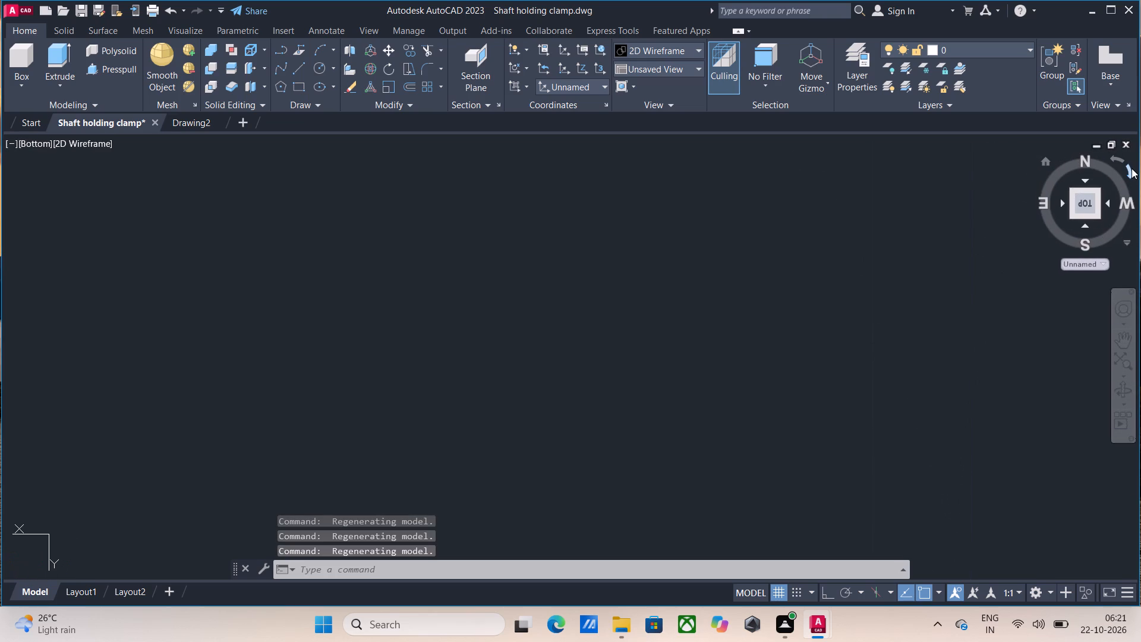
click(1131, 168)
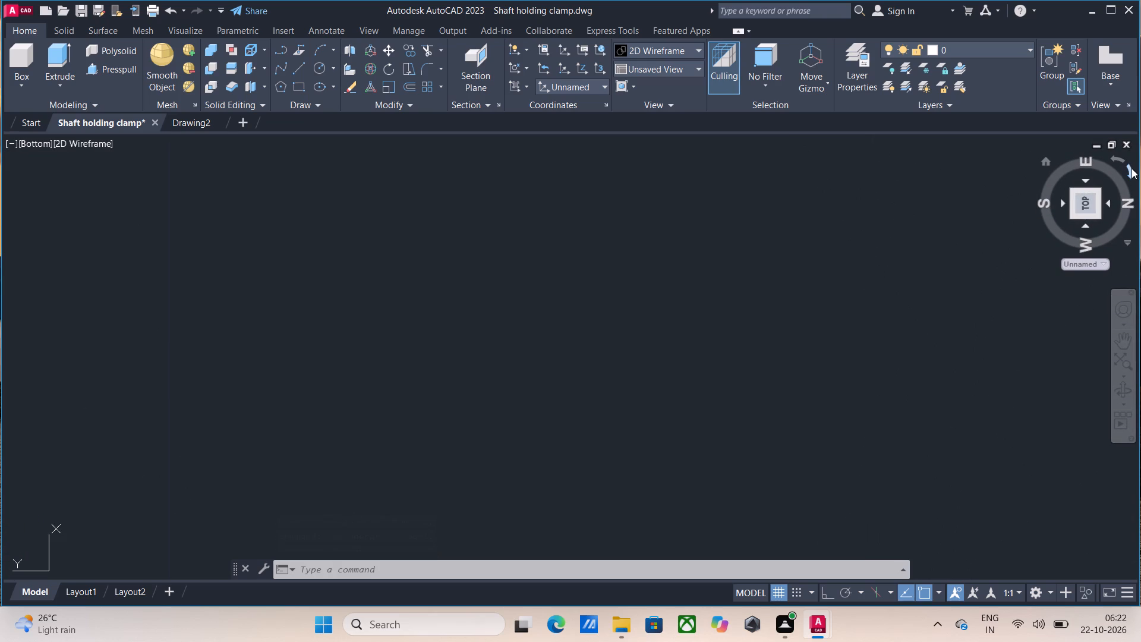
click(1131, 168)
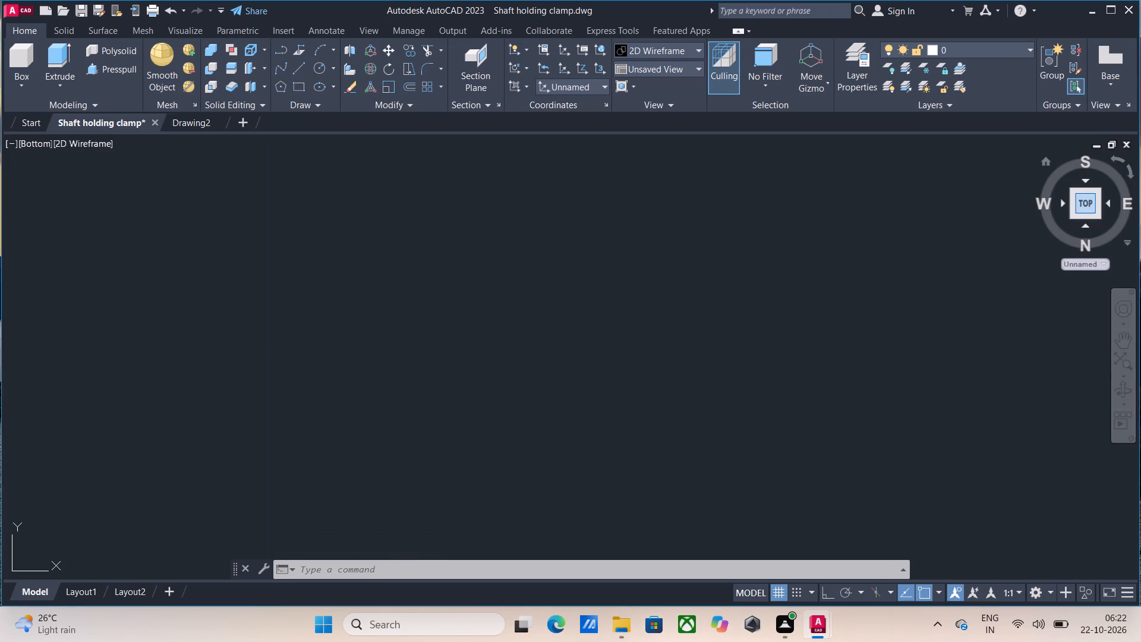
scroll(904, 254, down, 2)
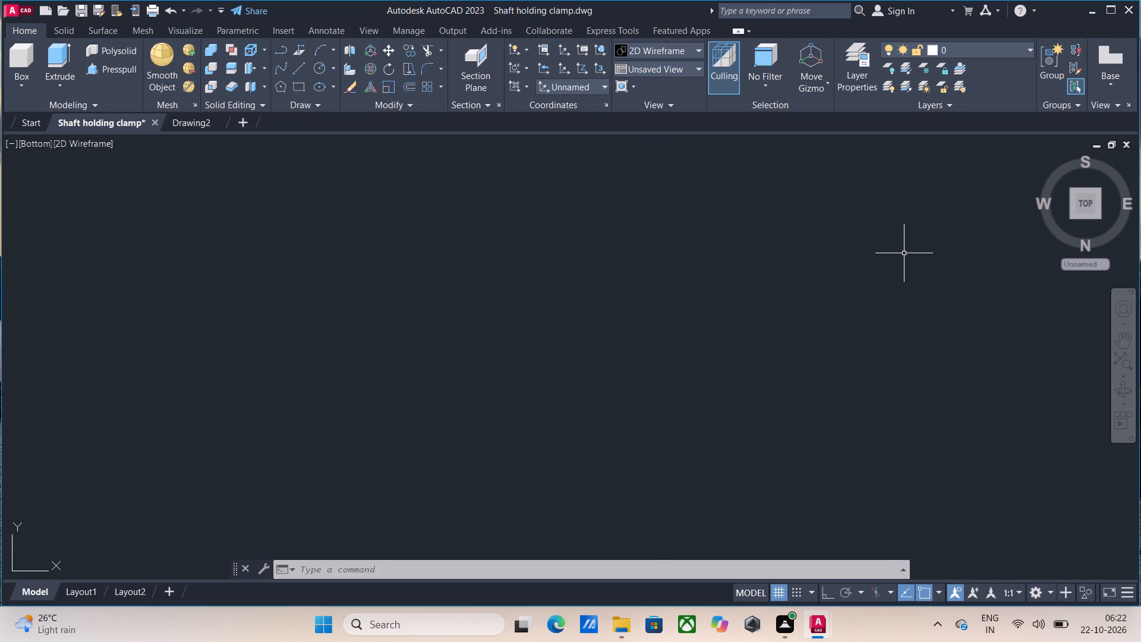
scroll(904, 253, down, 1)
scroll(631, 327, down, 1)
middle_drag(565, 340, 669, 255)
middle_drag(669, 255, 680, 241)
middle_drag(431, 368, 698, 249)
scroll(686, 250, down, 4)
scroll(633, 272, down, 3)
middle_drag(625, 294, 609, 316)
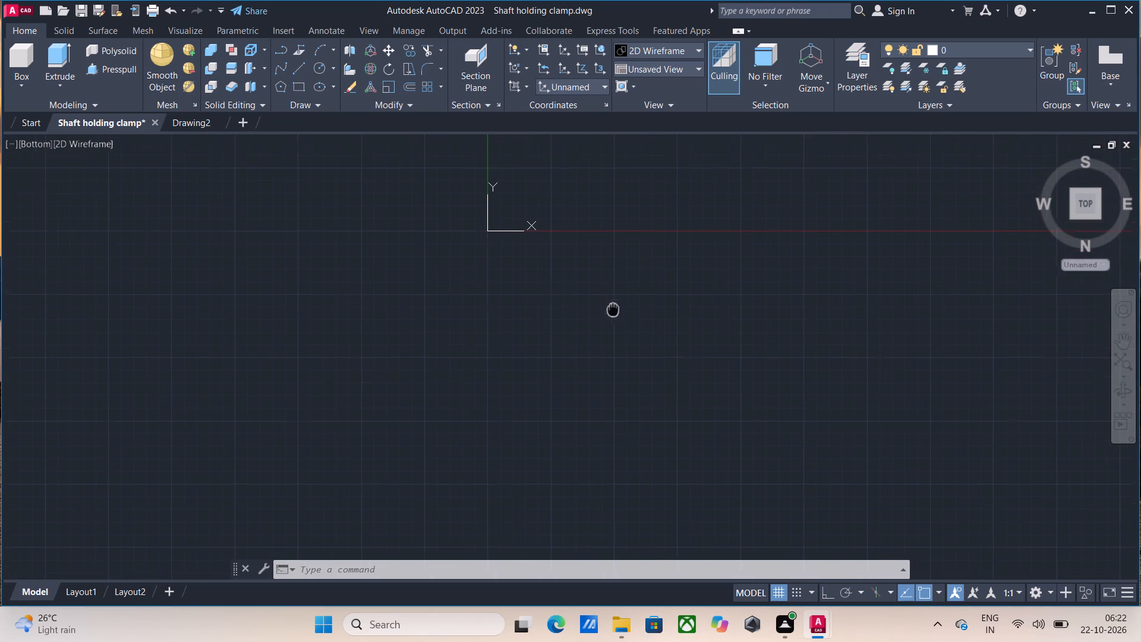
middle_drag(609, 316, 399, 458)
scroll(599, 355, down, 1)
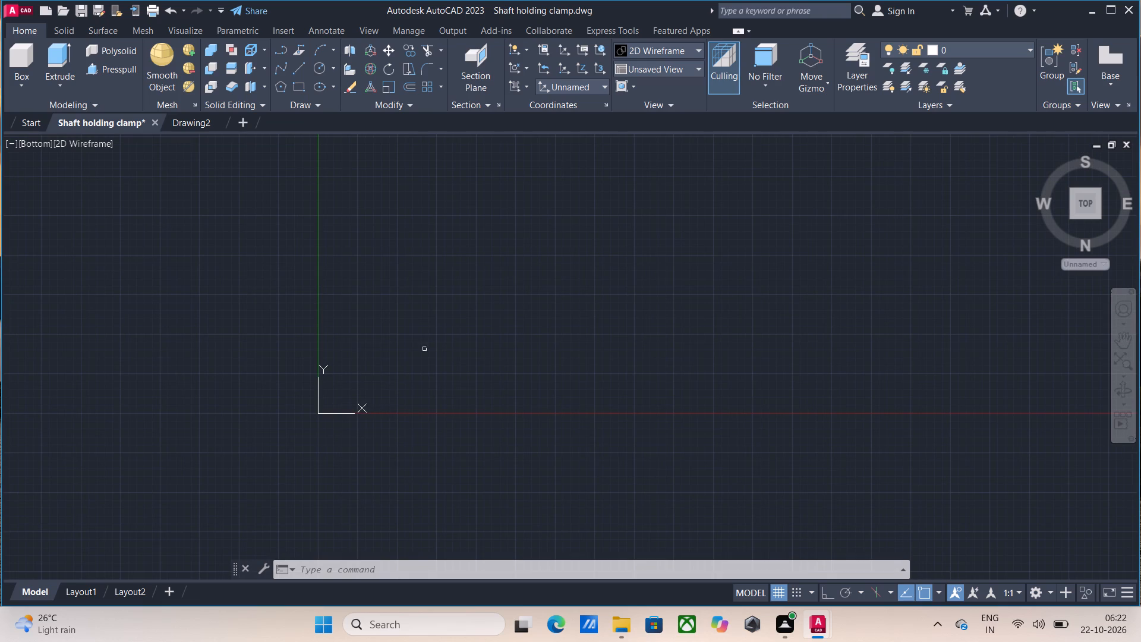
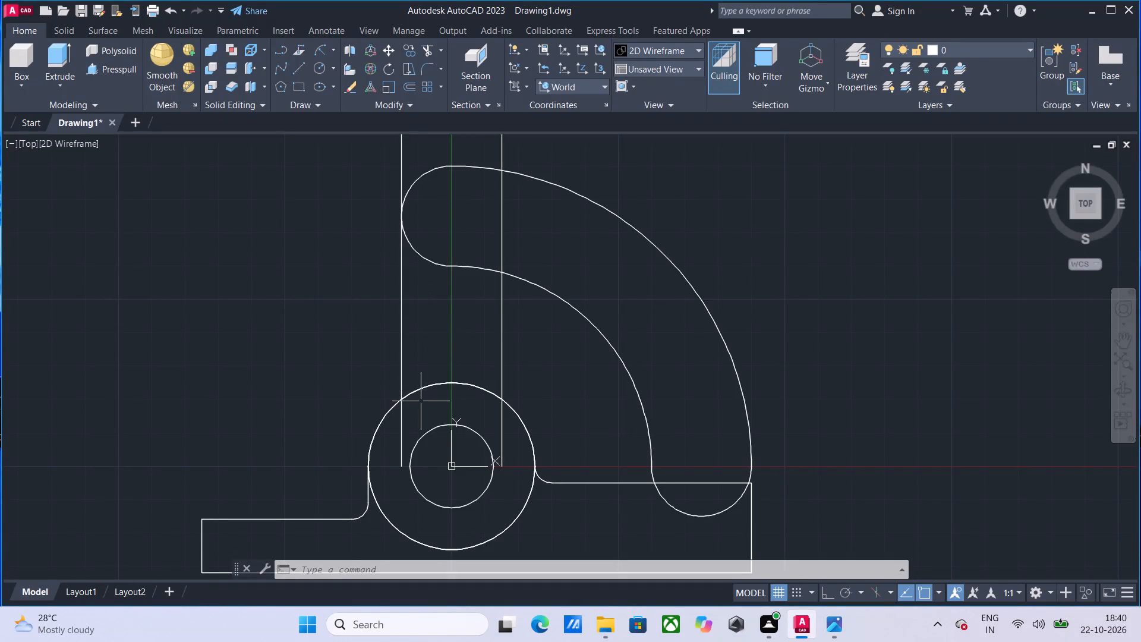
Erase the two long vertical lines running up from the shaft hole circles through the curved slot.
click(402, 337)
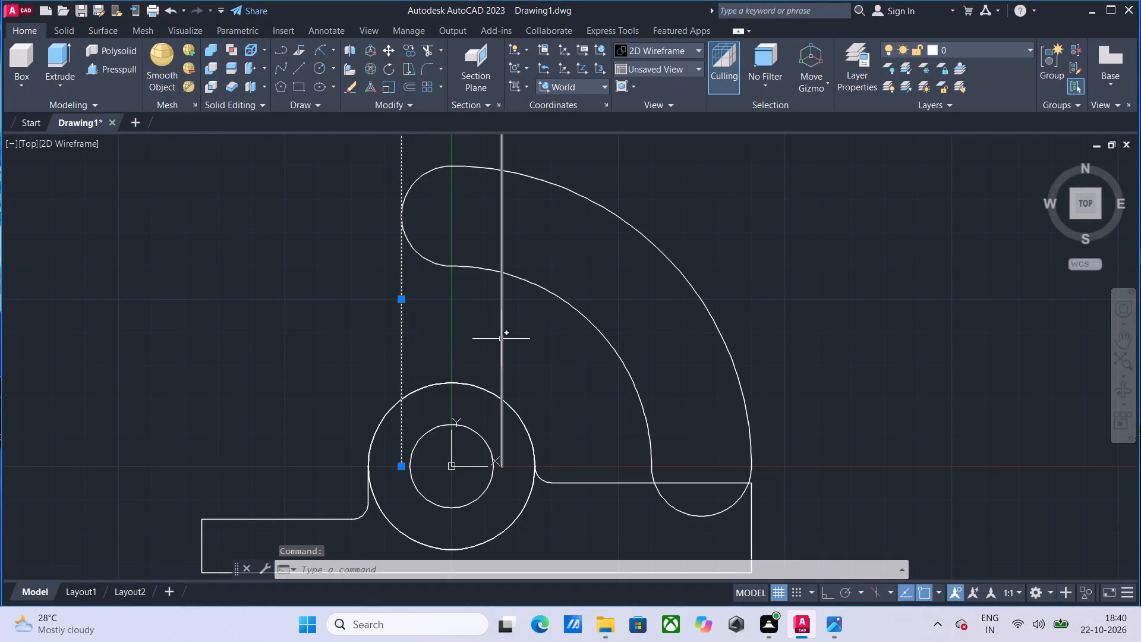
click(501, 339)
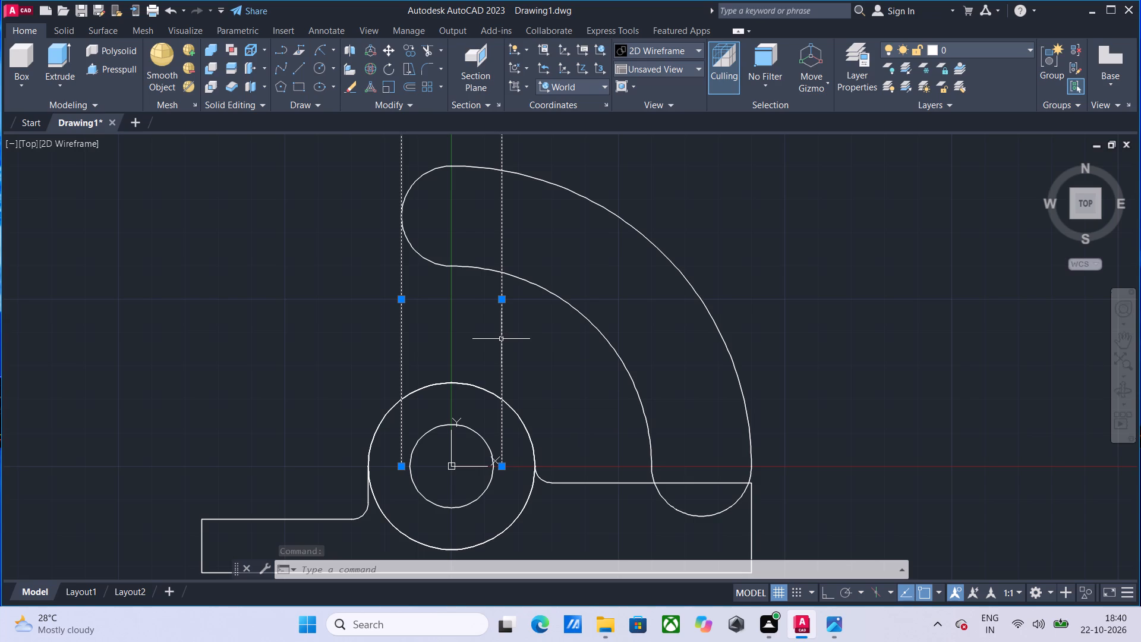
key(Delete)
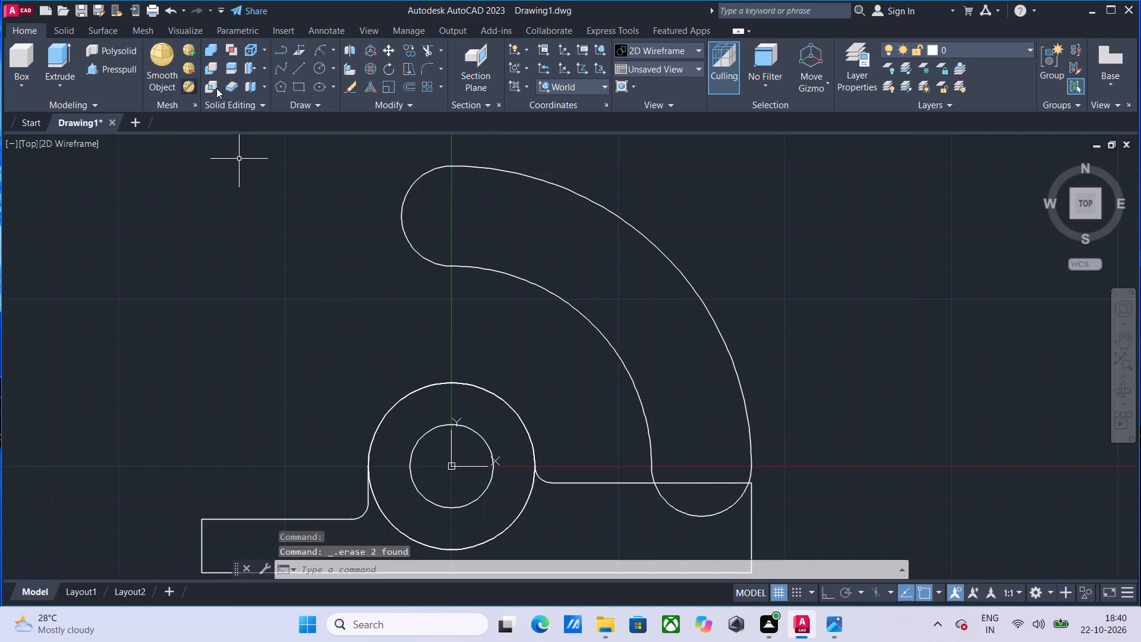
Draw a 50-unit line at 90° starting from the outer circle's upper-right point.
click(296, 72)
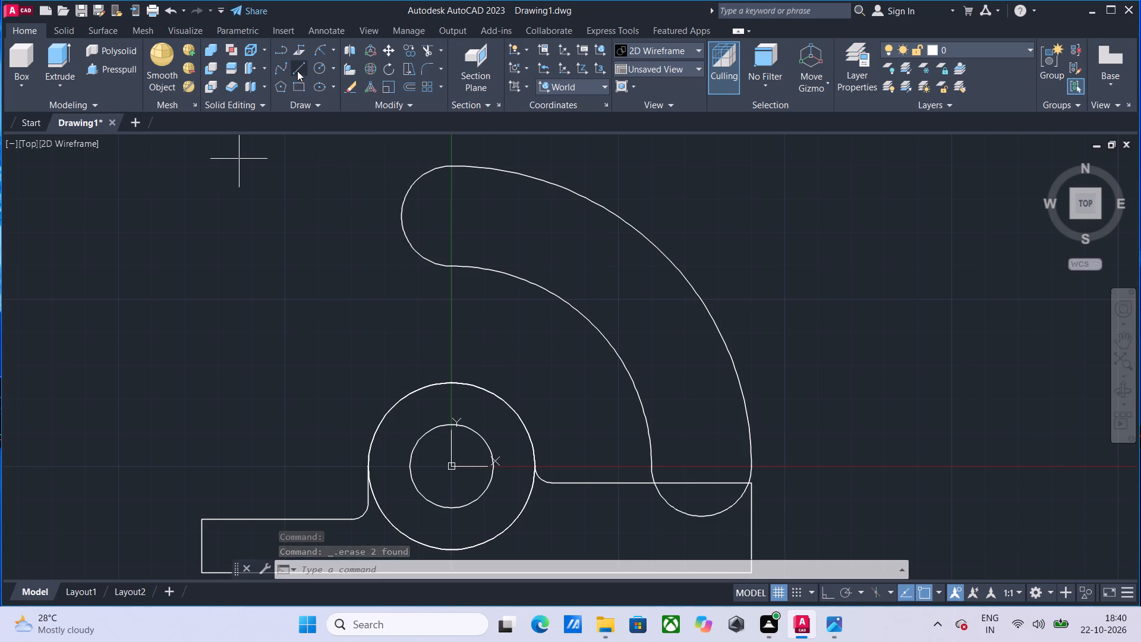
click(500, 399)
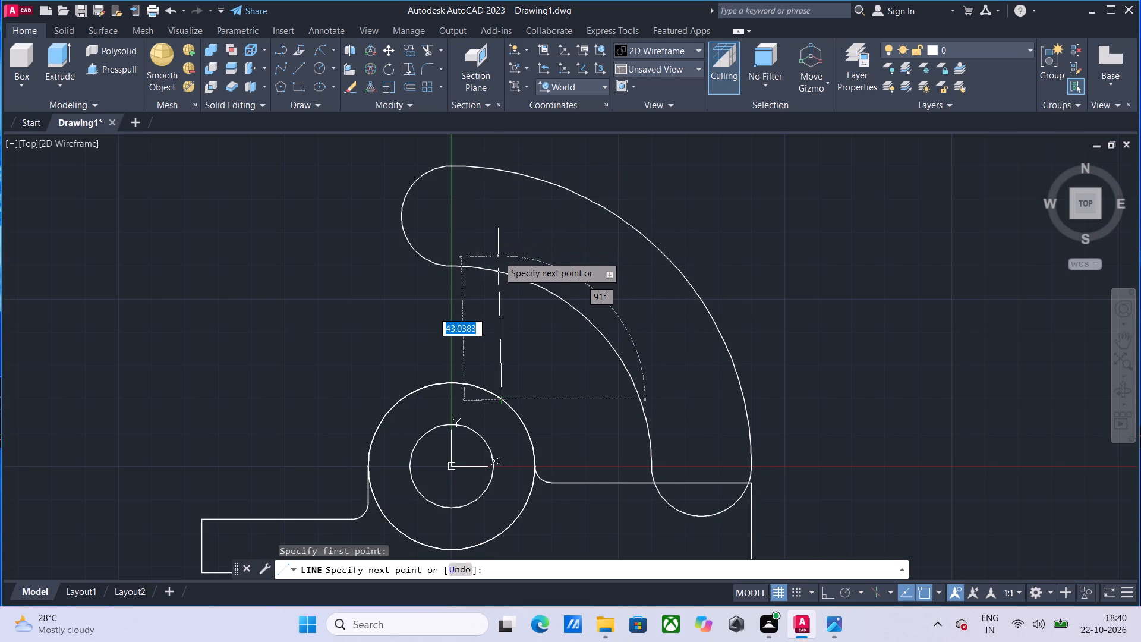
text(50)
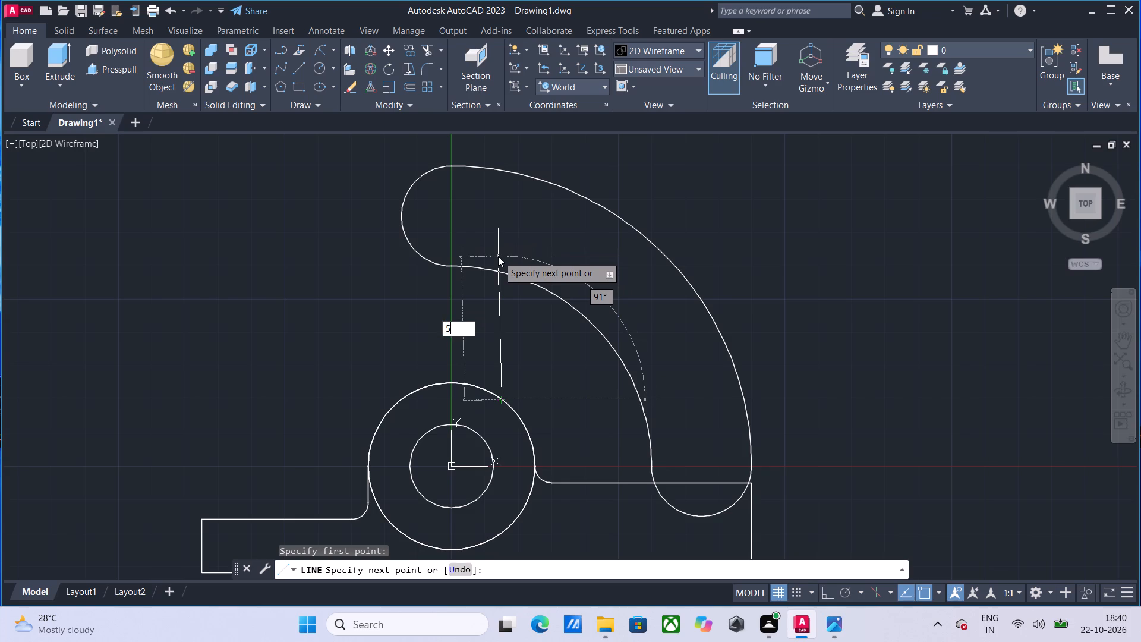
key(shift+less)
text(90)
key(Return)
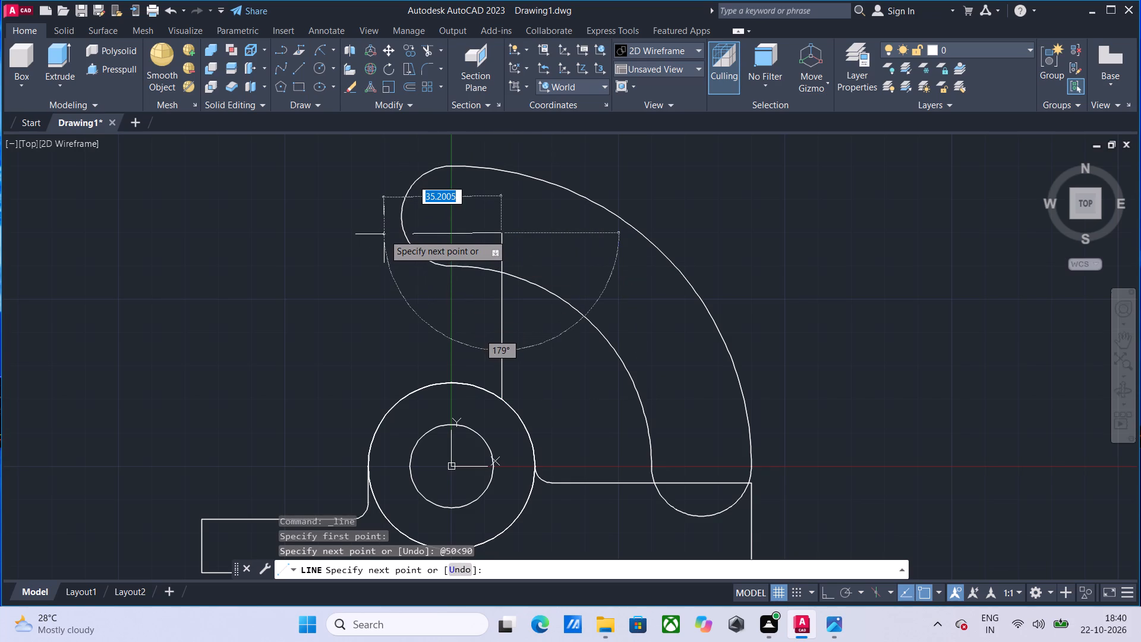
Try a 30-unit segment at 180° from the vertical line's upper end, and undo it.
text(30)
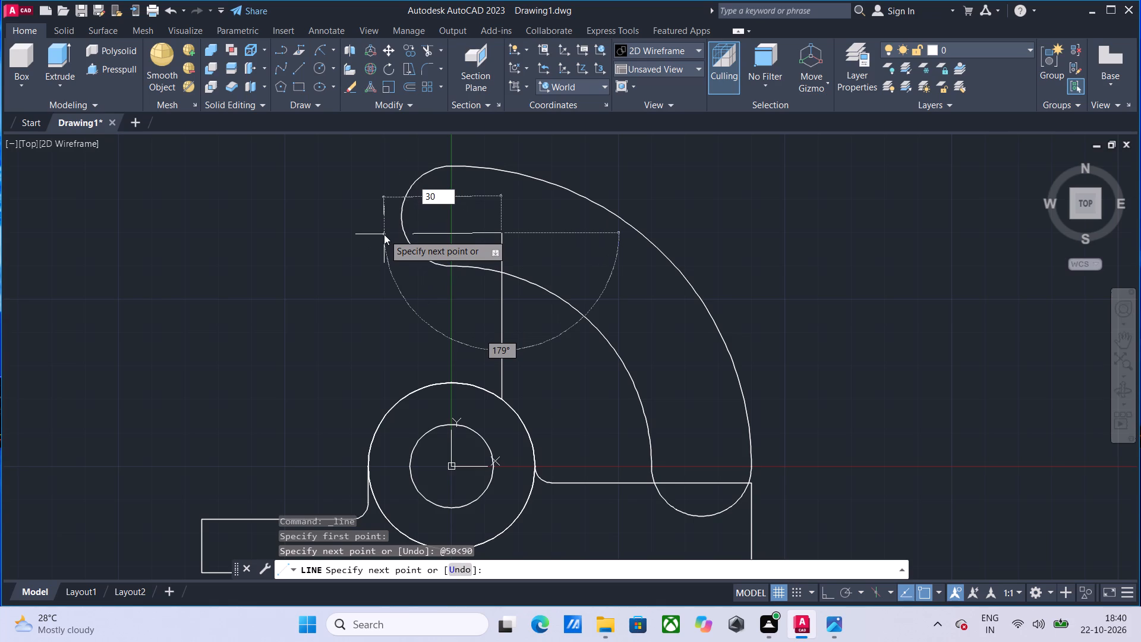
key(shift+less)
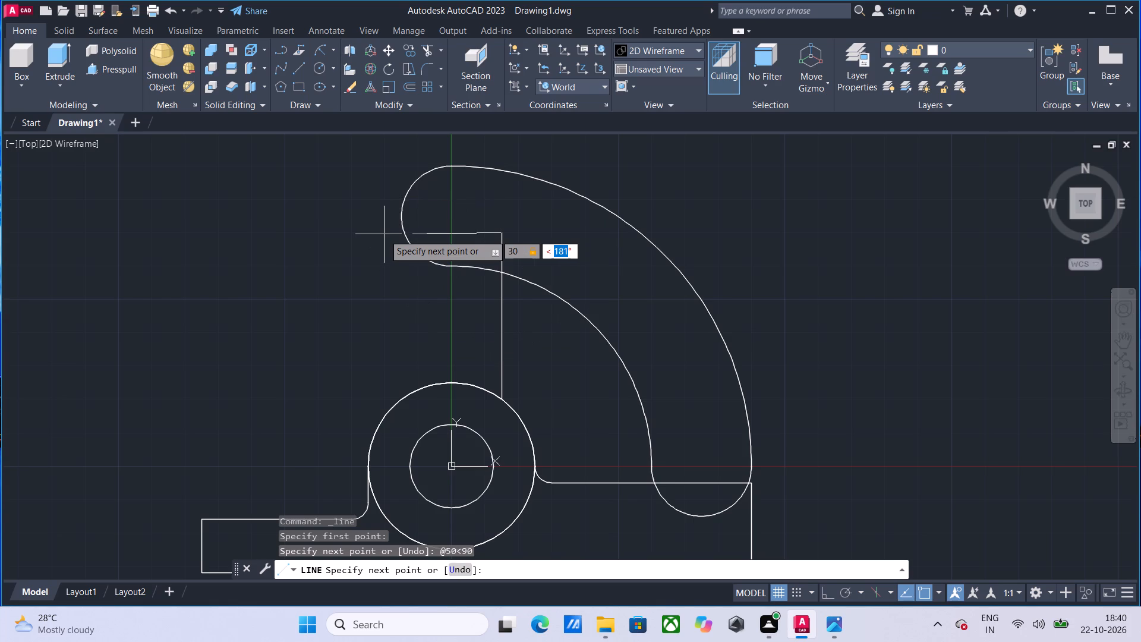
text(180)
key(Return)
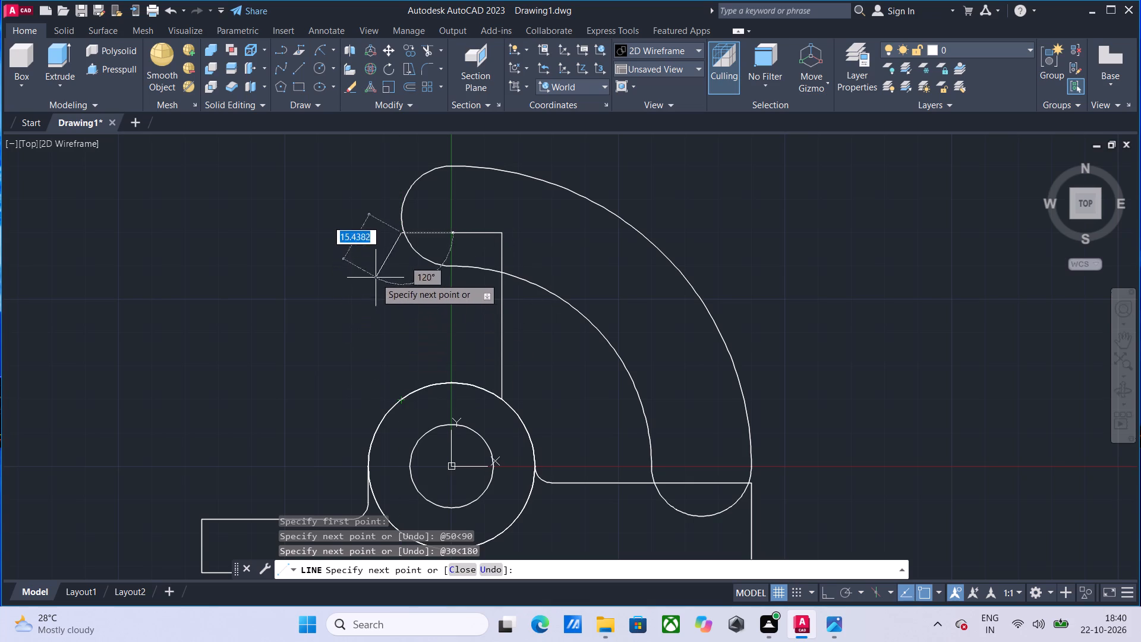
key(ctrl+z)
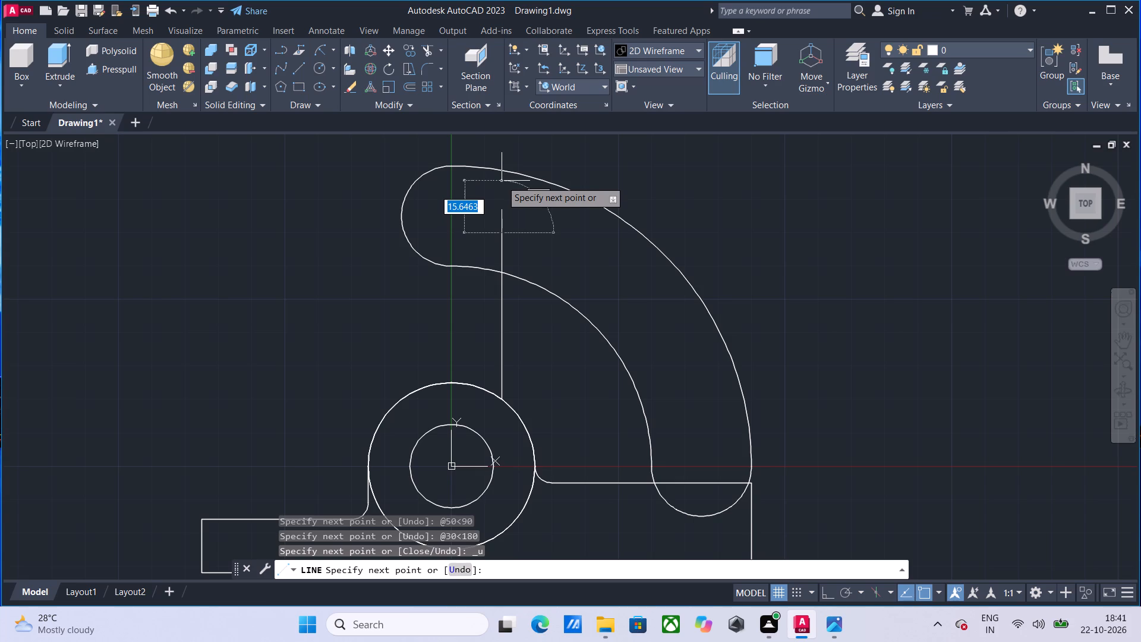
Continue the line chain with segments of 10 units at 90°, 30 units at 180° and 100 units at 270°.
text(10)
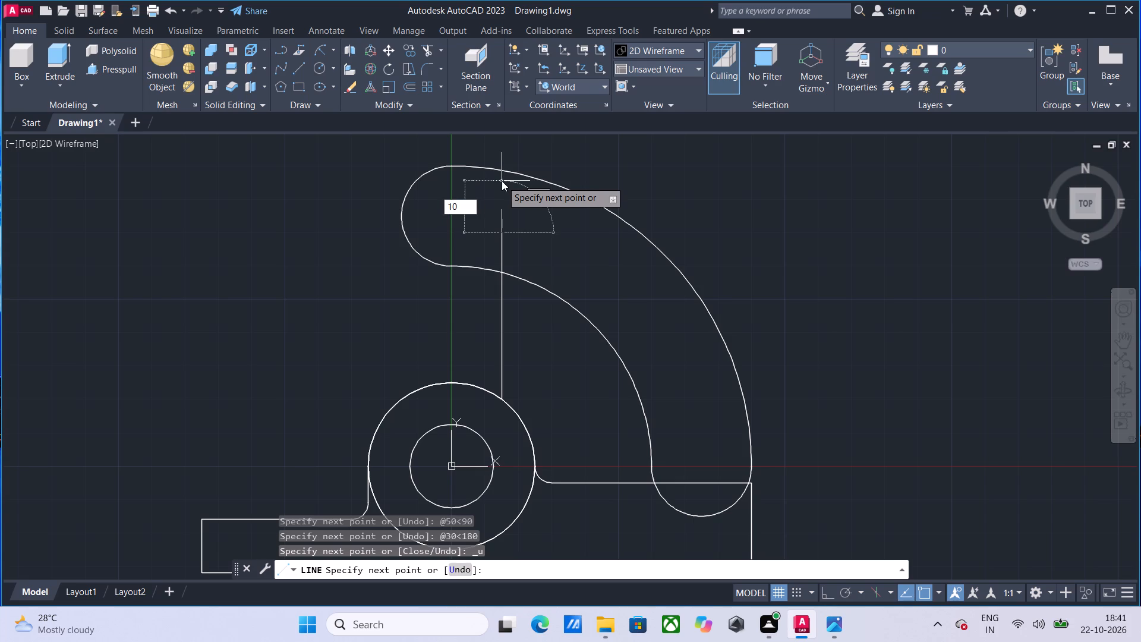
key(shift+less)
text(90)
key(Return)
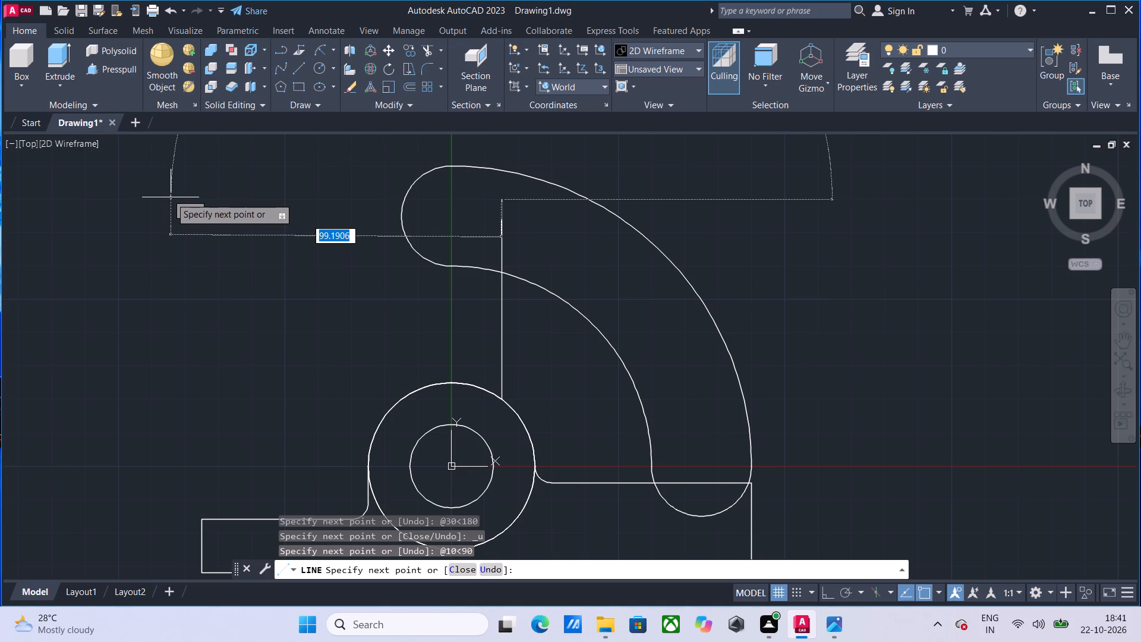
text(30)
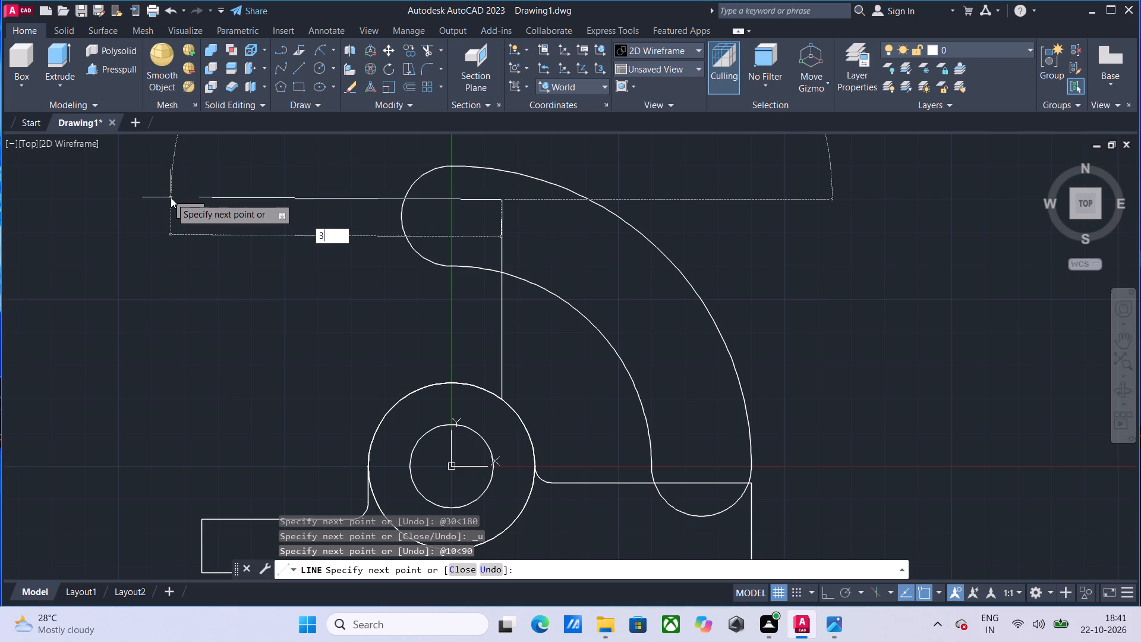
key(shift+less)
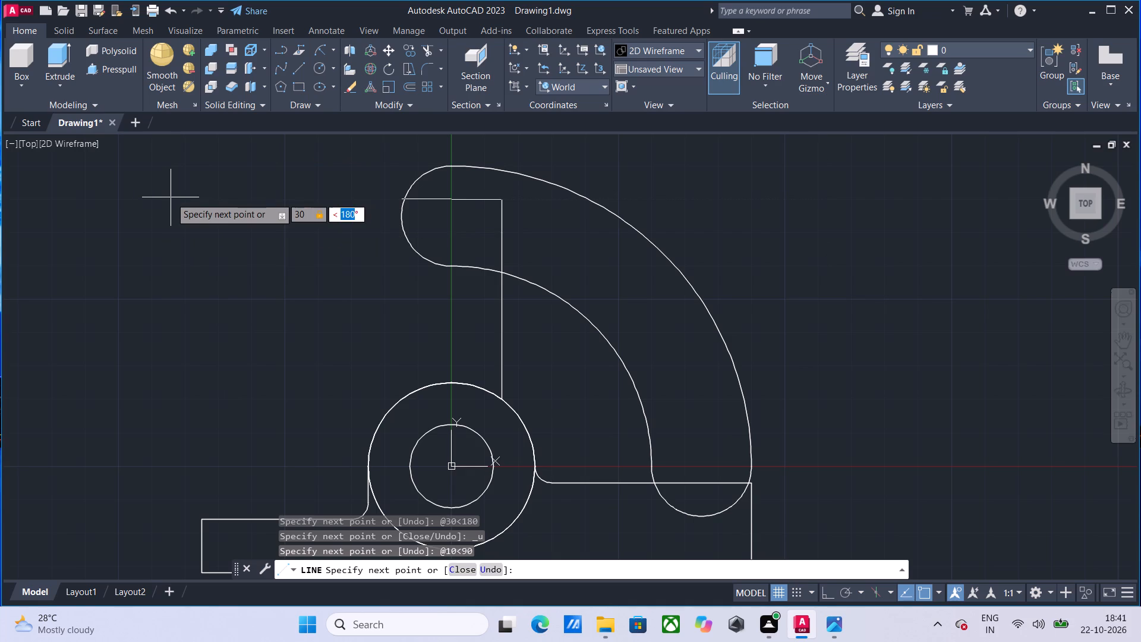
text(180)
key(Return)
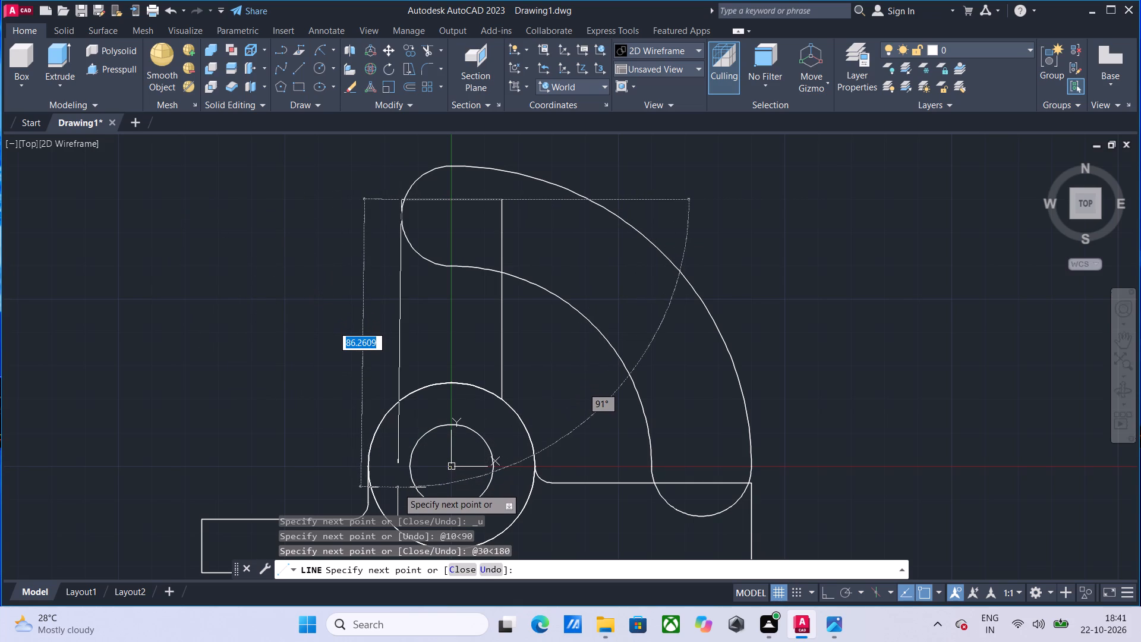
text(100<)
text(270)
key(Return)
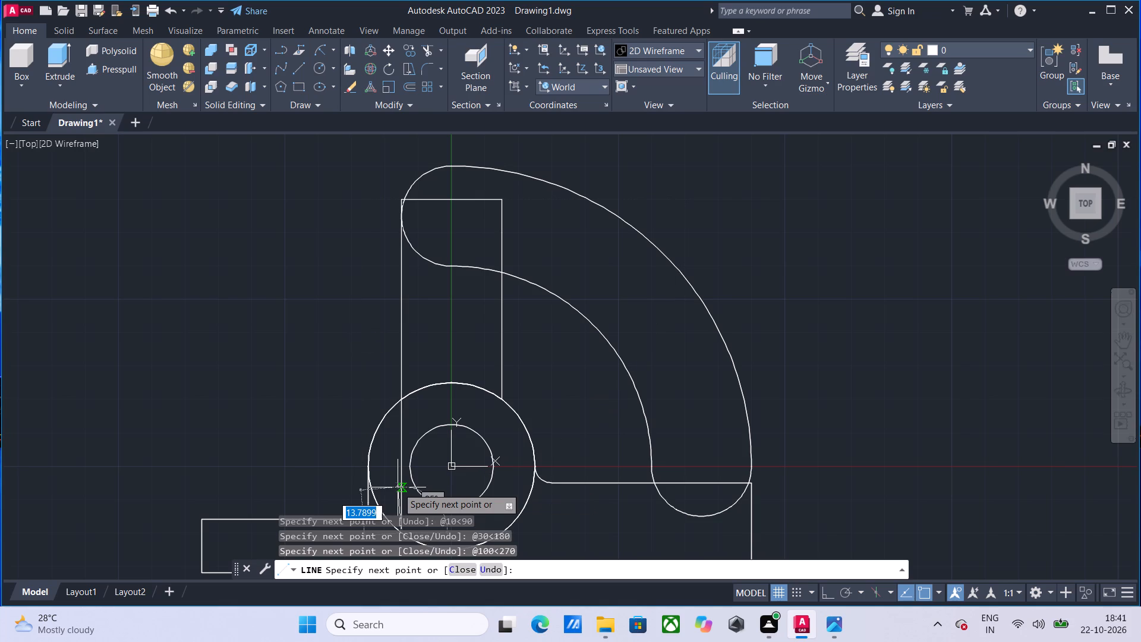
key(Escape)
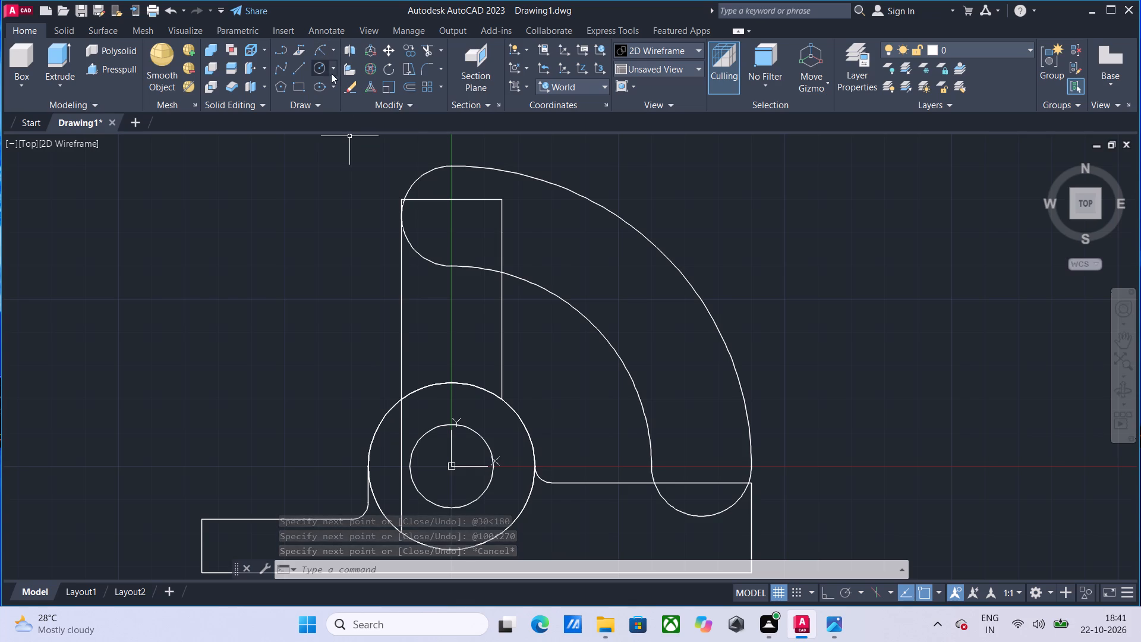
Trim away the 100-unit line's part inside the outer circle, the 30-unit top edge and the 10-unit upper segment.
click(432, 46)
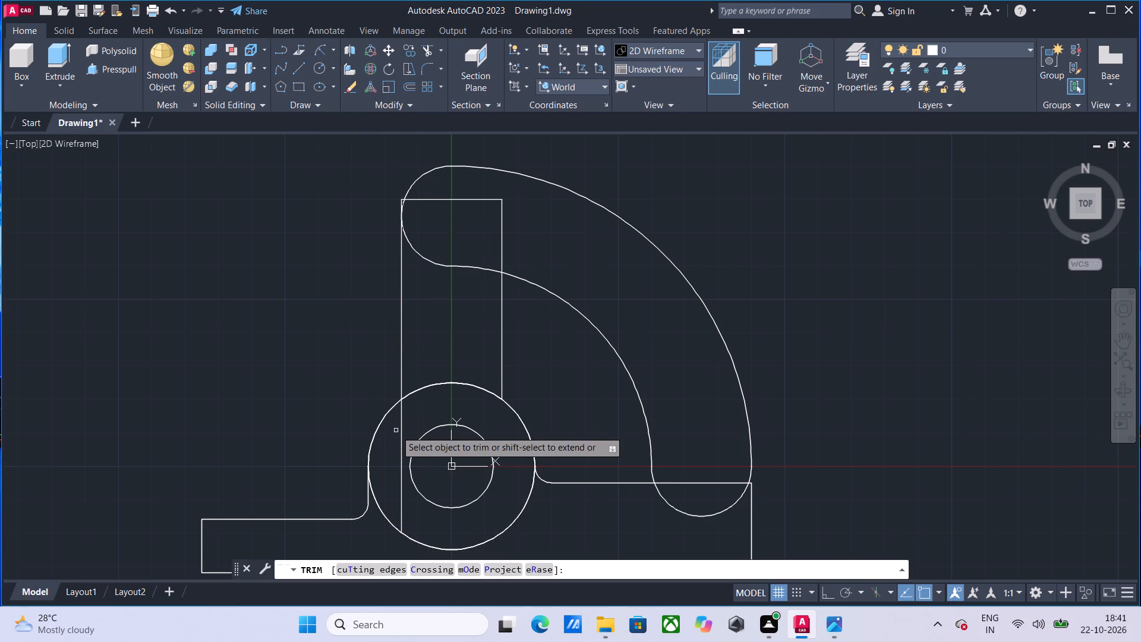
click(402, 429)
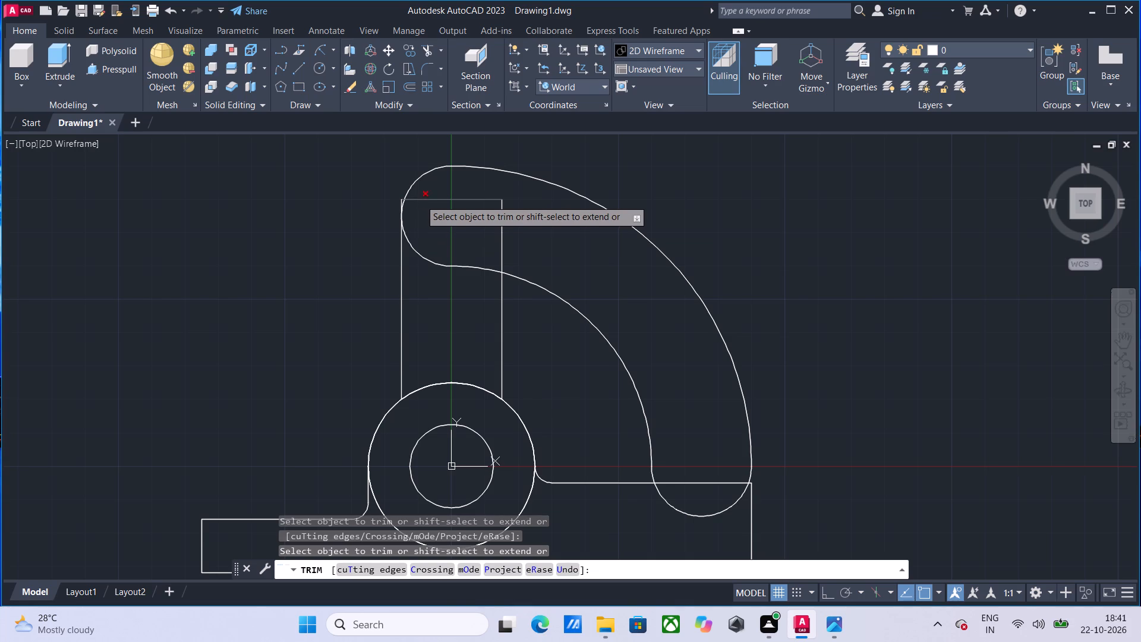
click(421, 198)
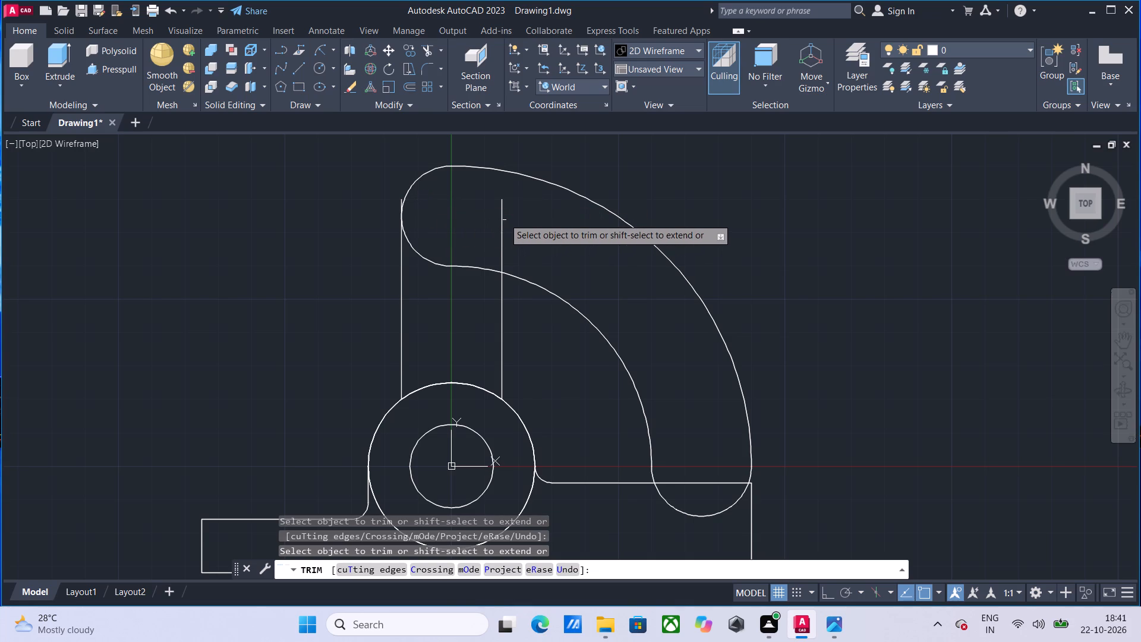
click(503, 219)
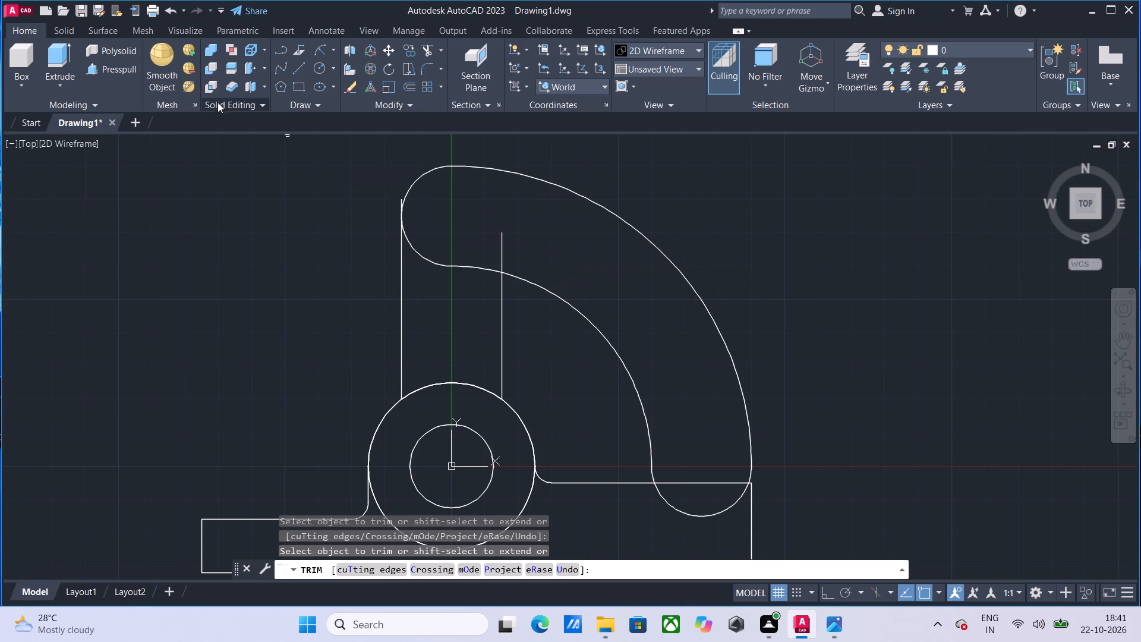
Draw a sloping line from the 50-unit line's upper end to the leftmost point of the curved slot's upper end arc.
click(301, 69)
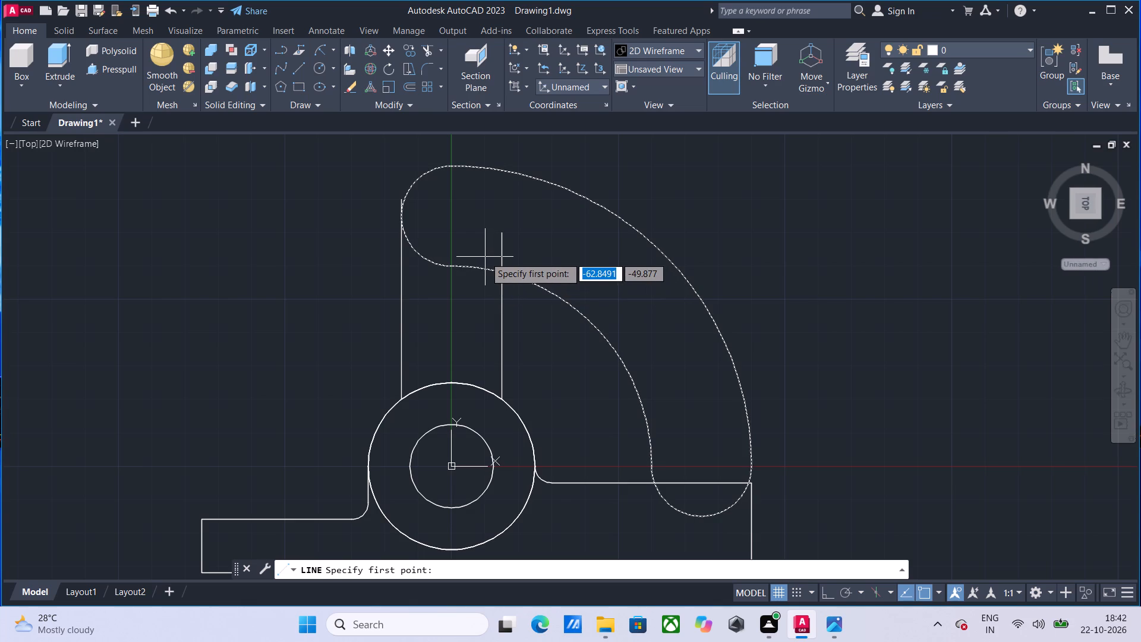
click(298, 66)
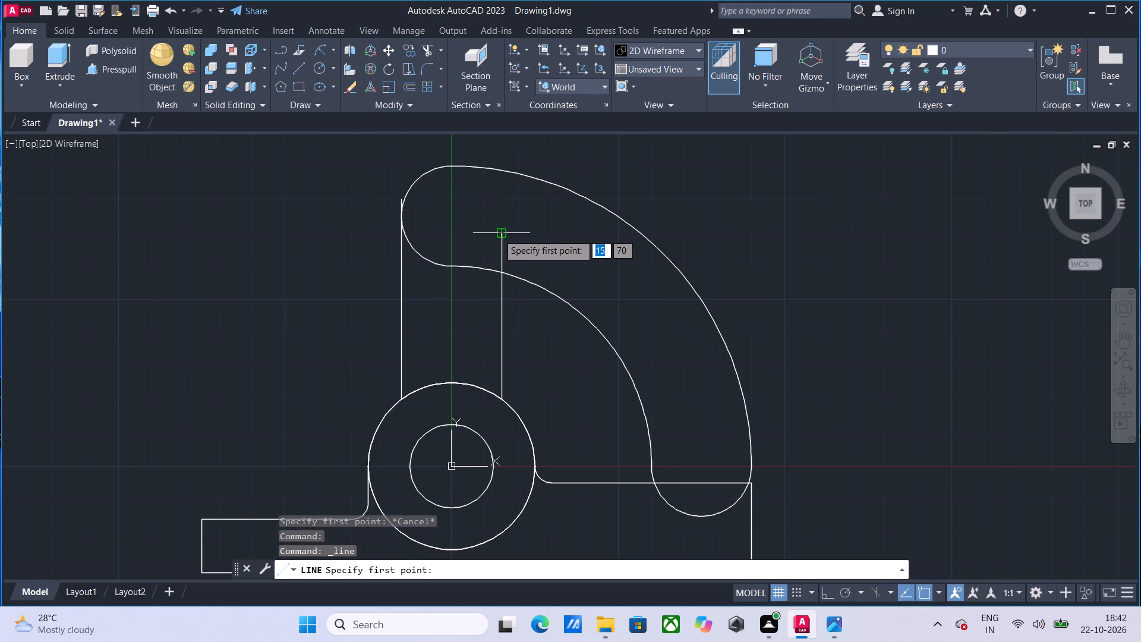
click(499, 235)
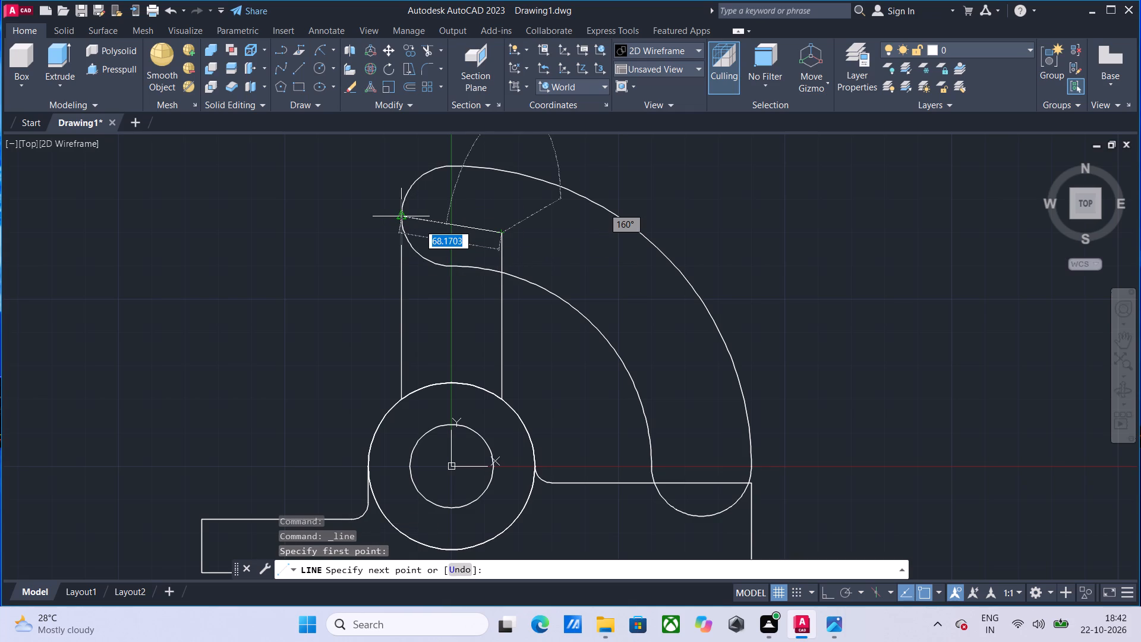
click(401, 219)
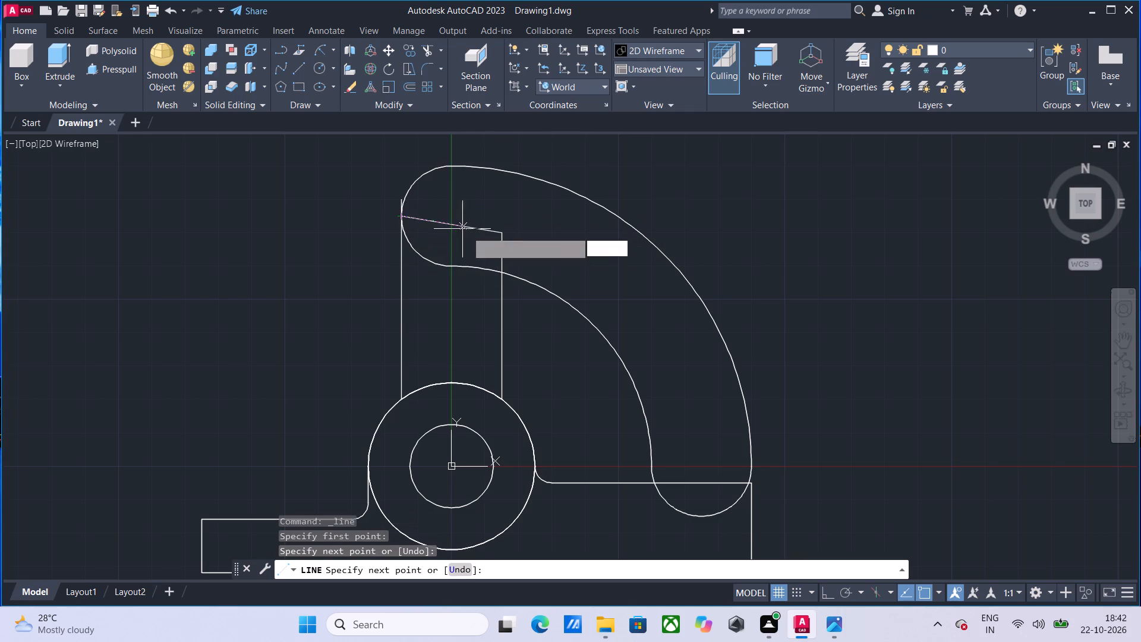
key(Escape)
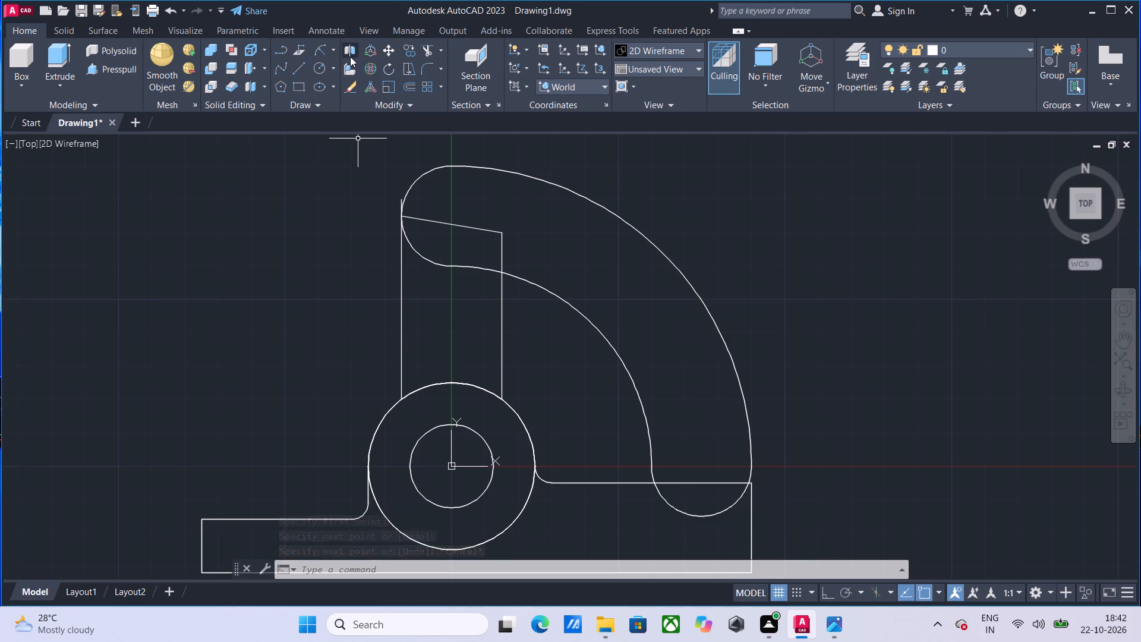
Trim the left vertical line's short stub above the sloping line.
click(428, 51)
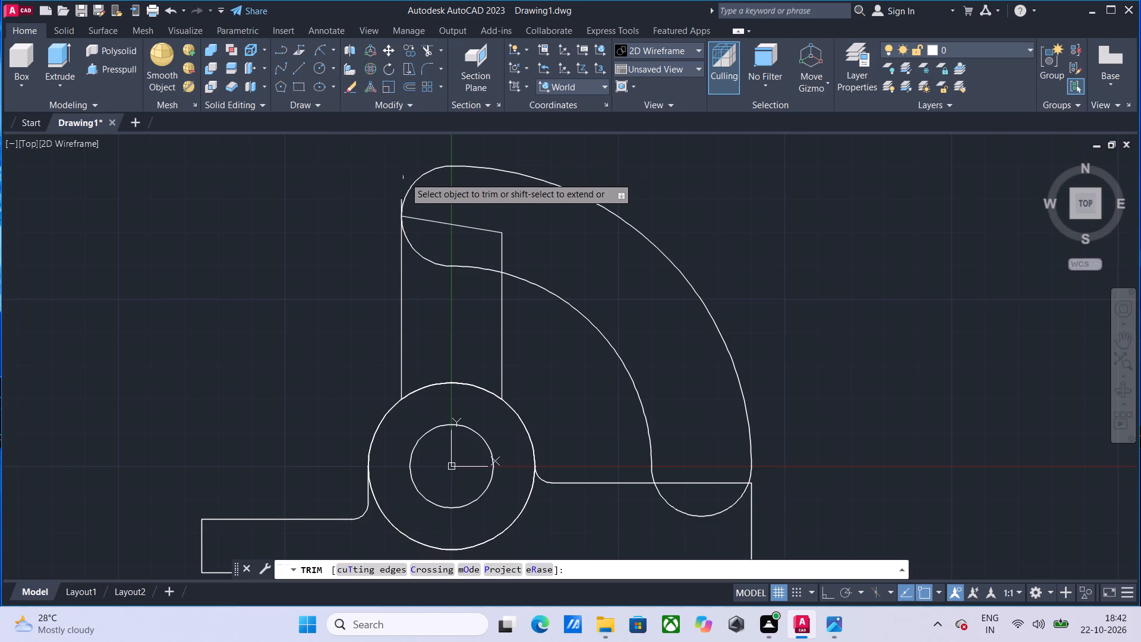
click(400, 199)
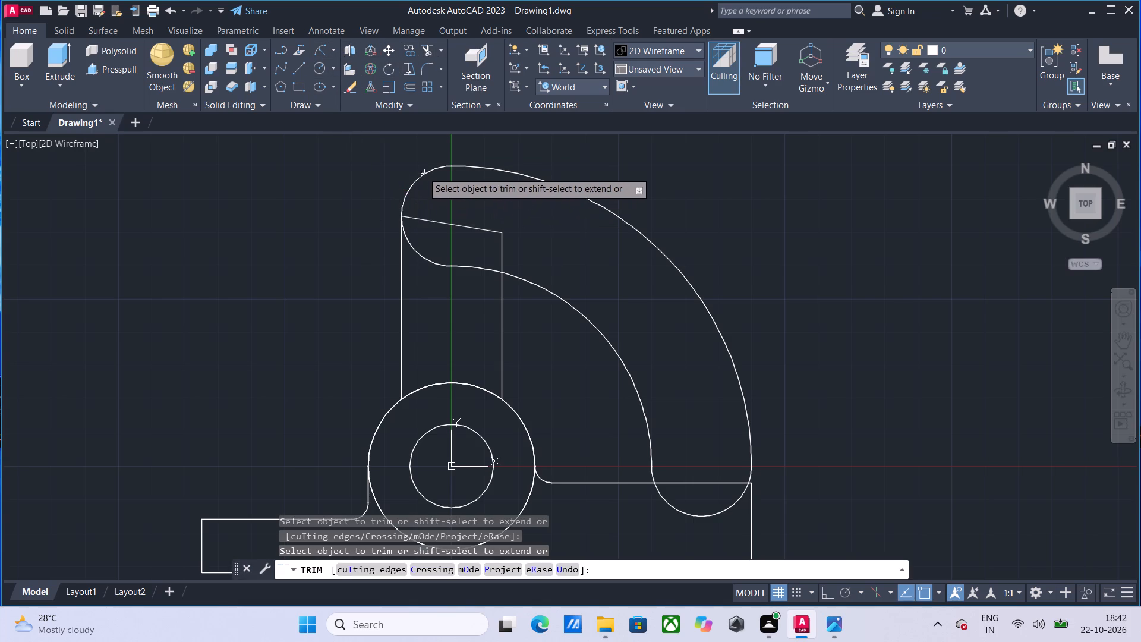
key(Escape)
Join both vertical lines, the sloping line and the outer circle's arc between them into one closed profile.
click(401, 263)
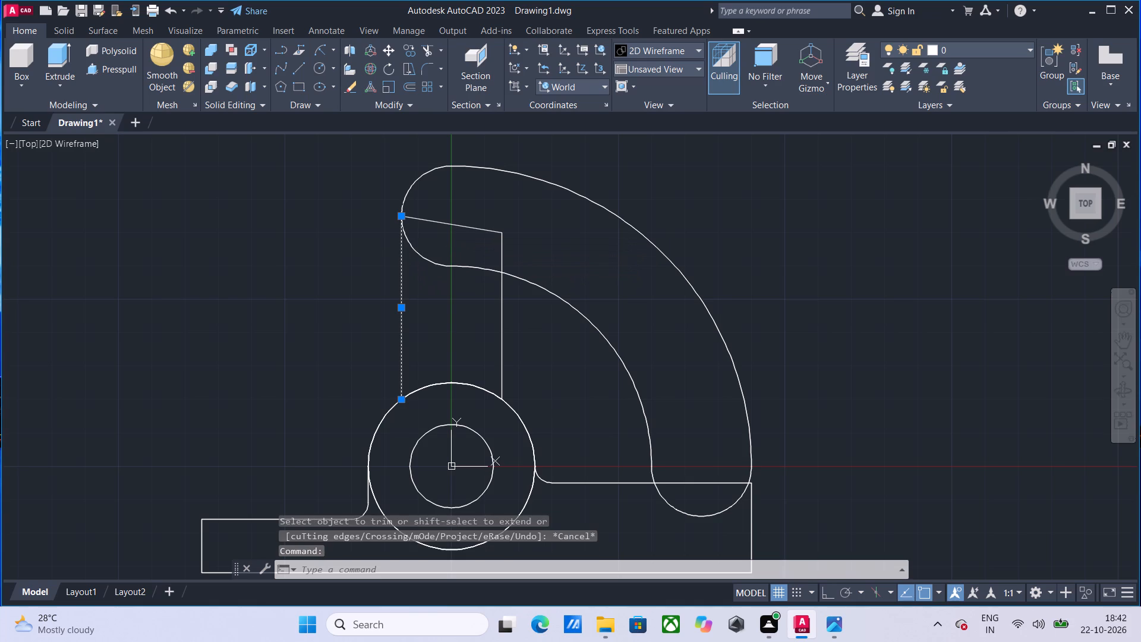
click(450, 226)
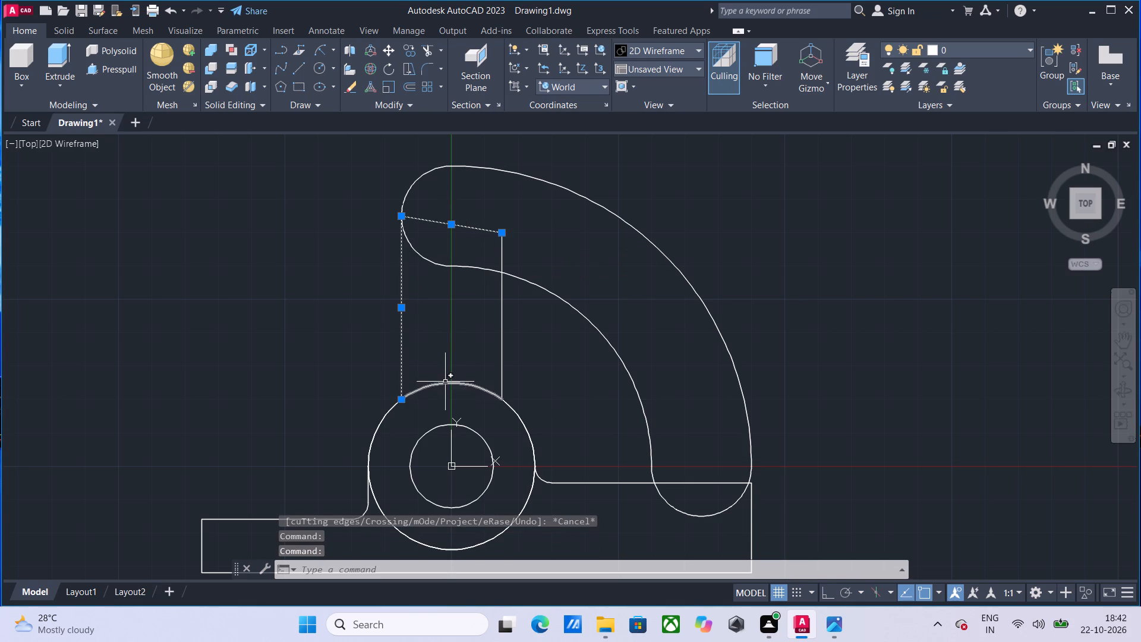
click(445, 383)
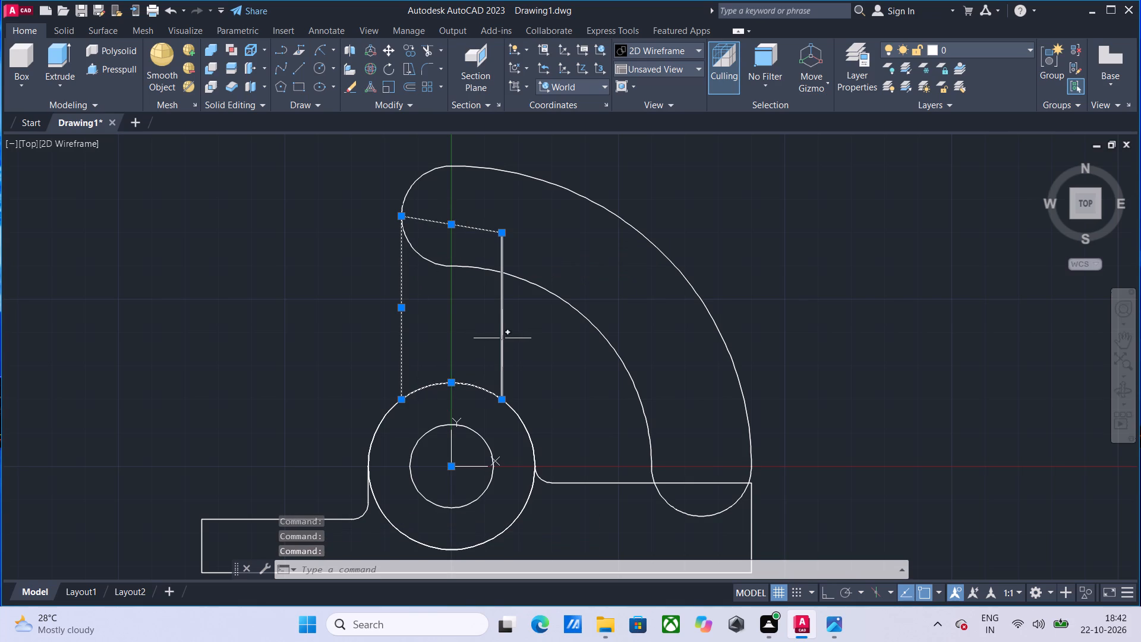
click(502, 338)
key(j)
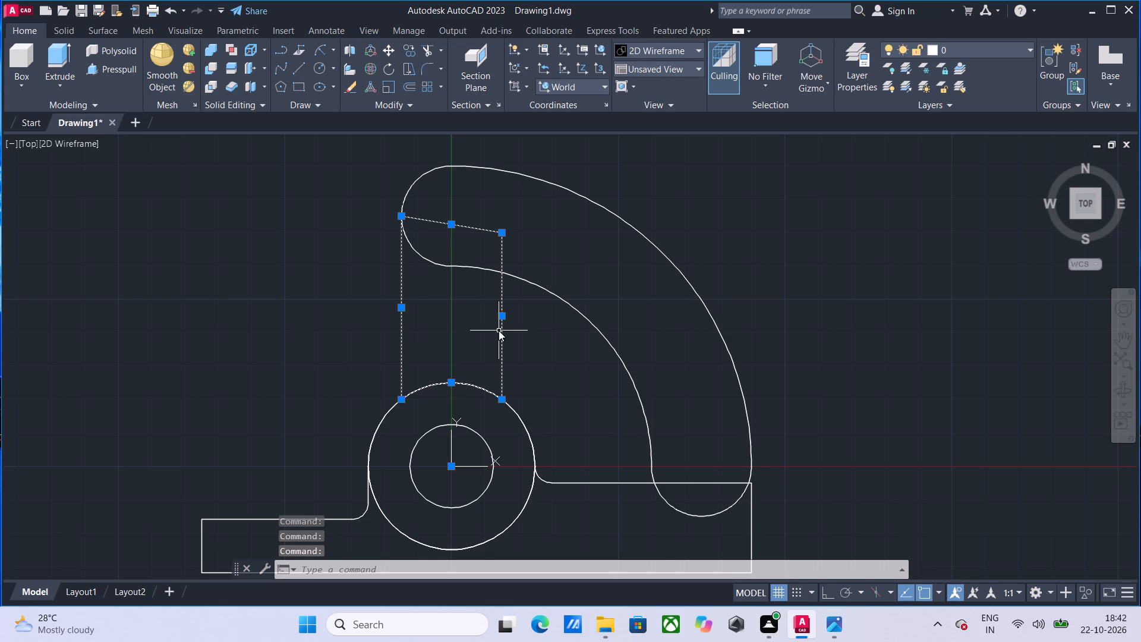
key(Return)
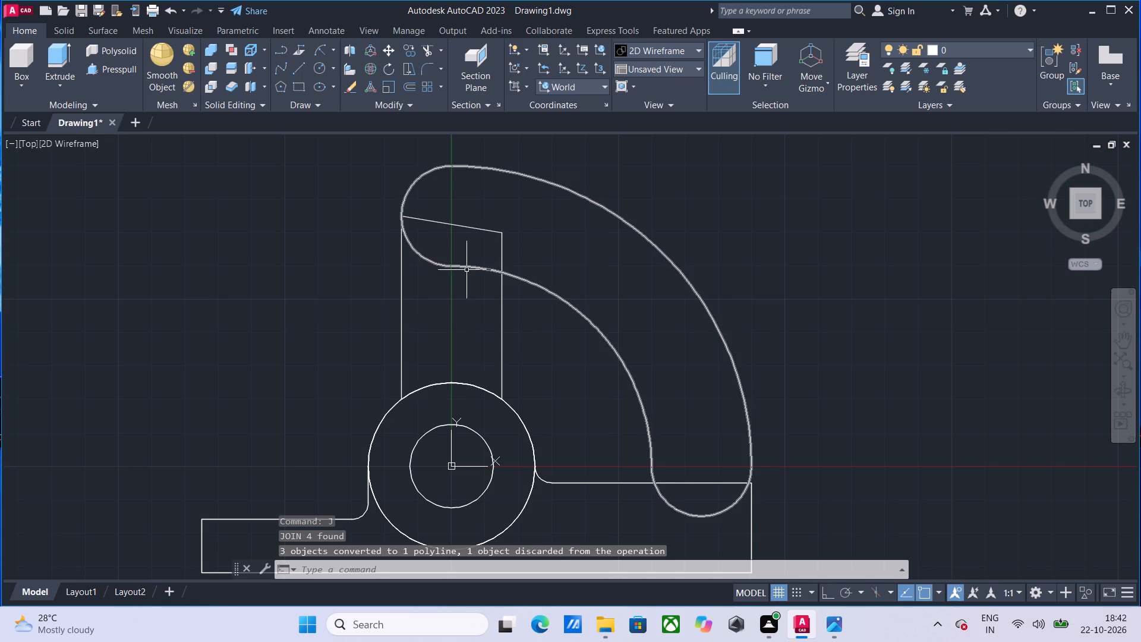
Examine the model in 3D from several angles to see where the arm profile's lines lie relative to the slot solid.
click(1073, 216)
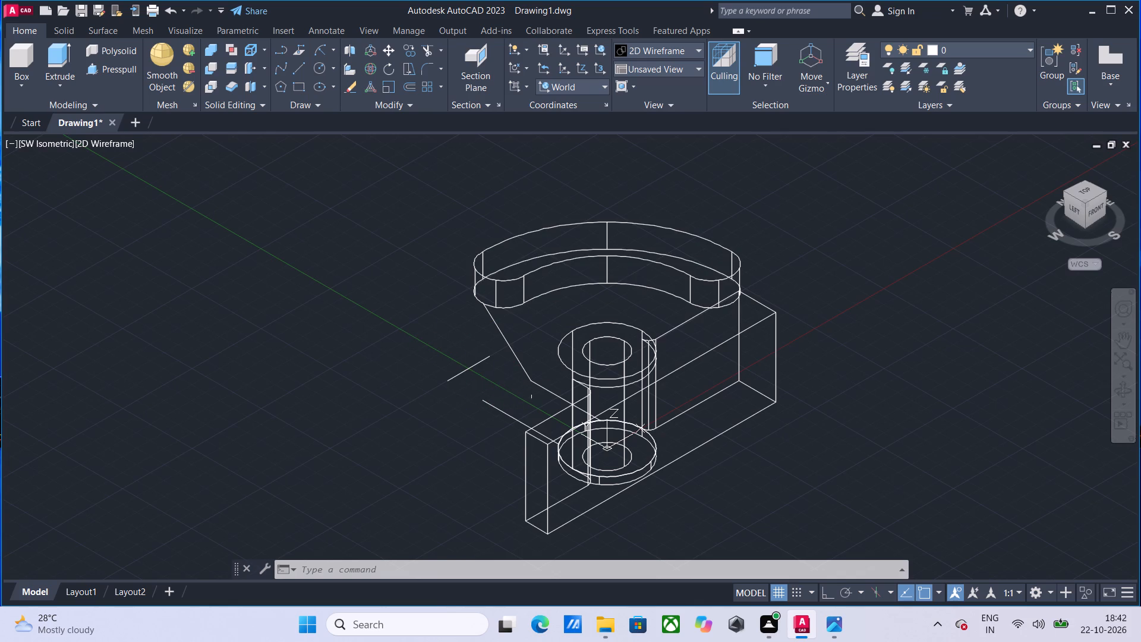
click(1127, 392)
drag(562, 405, 609, 396)
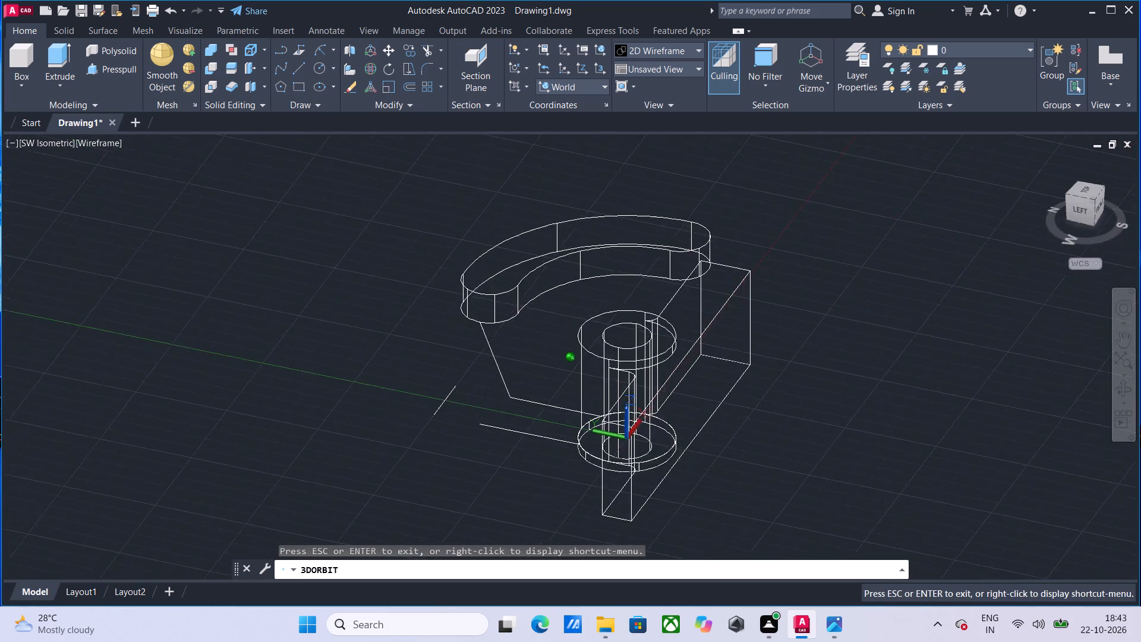
drag(609, 396, 663, 342)
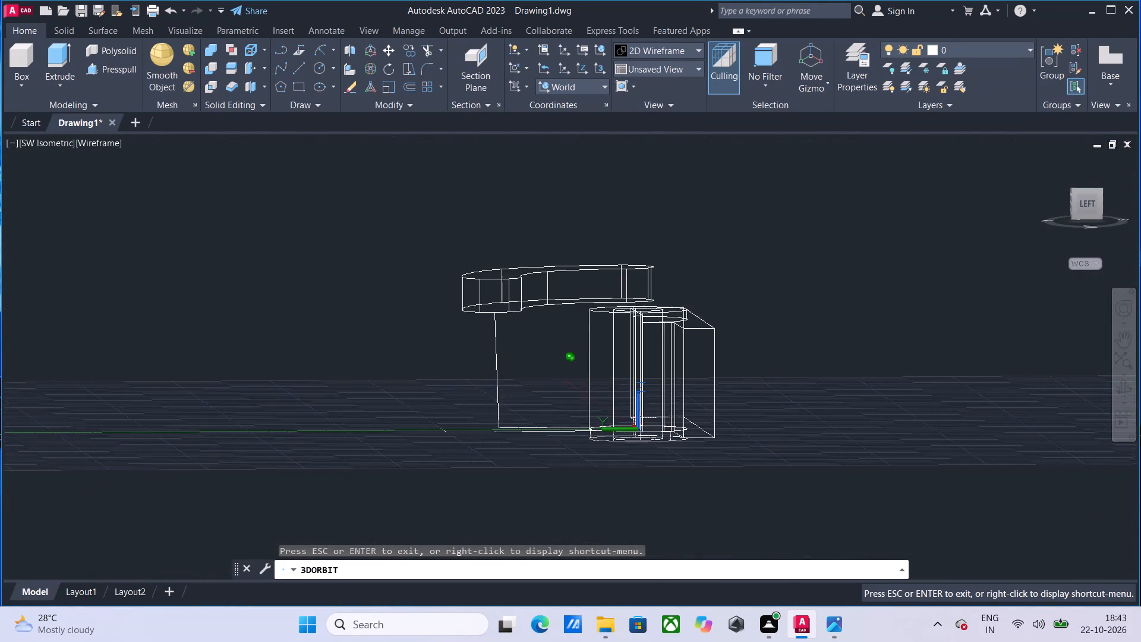
drag(663, 342, 662, 375)
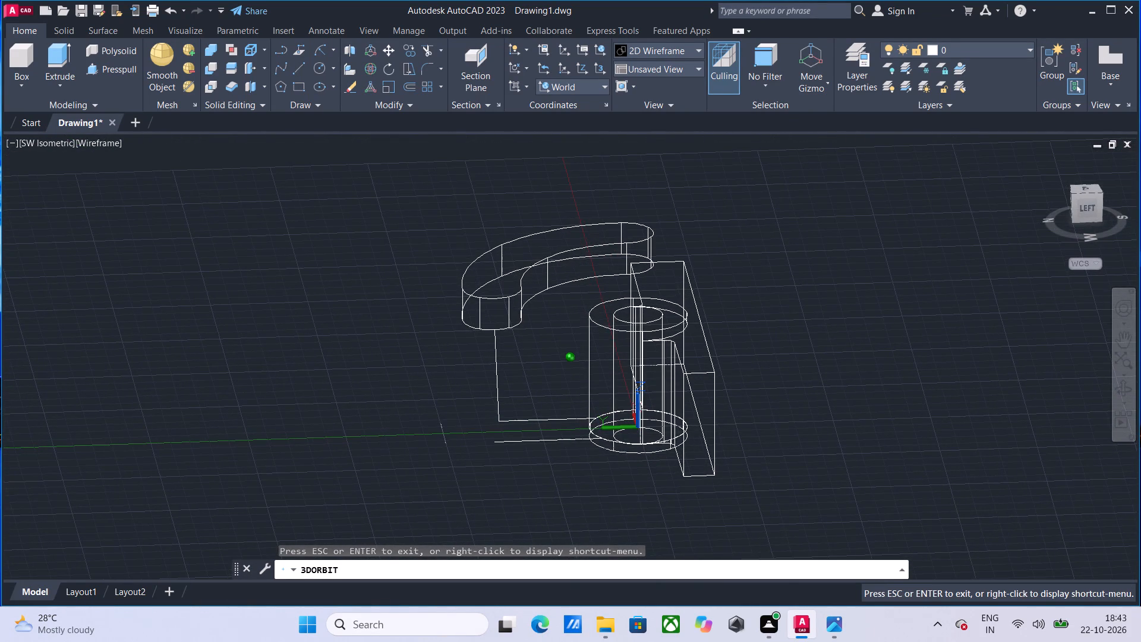
drag(662, 375, 616, 417)
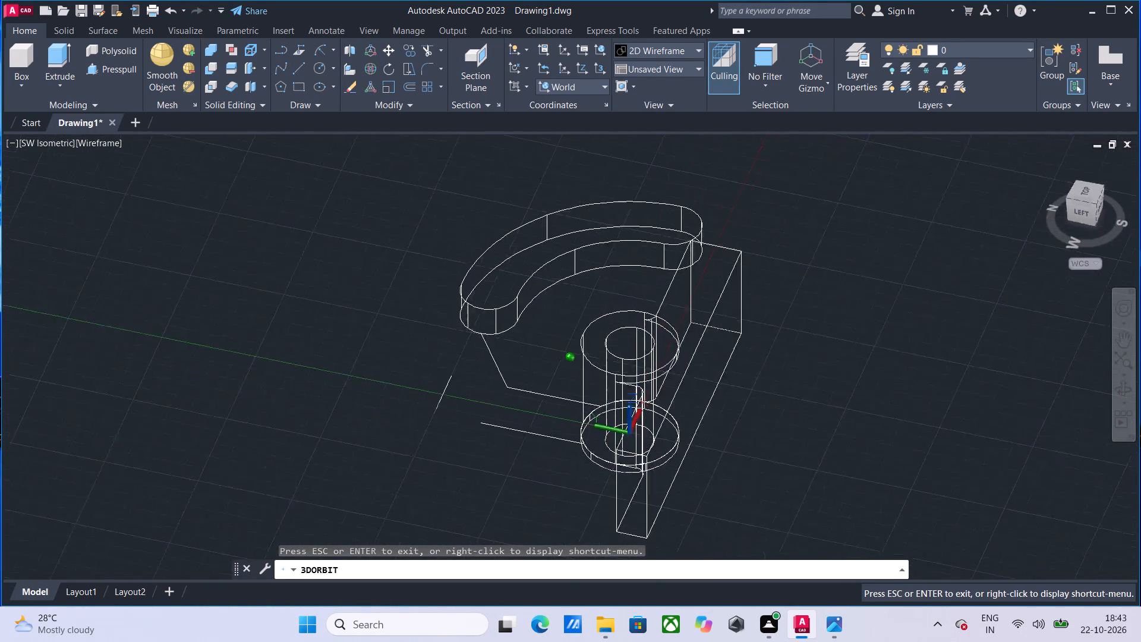
drag(616, 417, 537, 451)
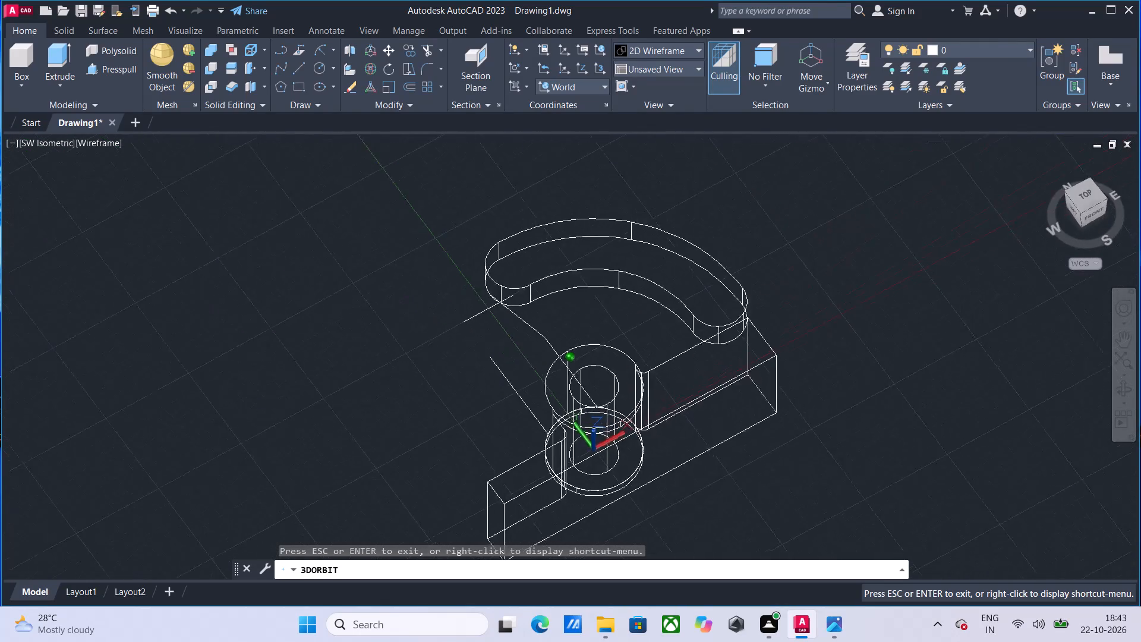
drag(537, 451, 458, 525)
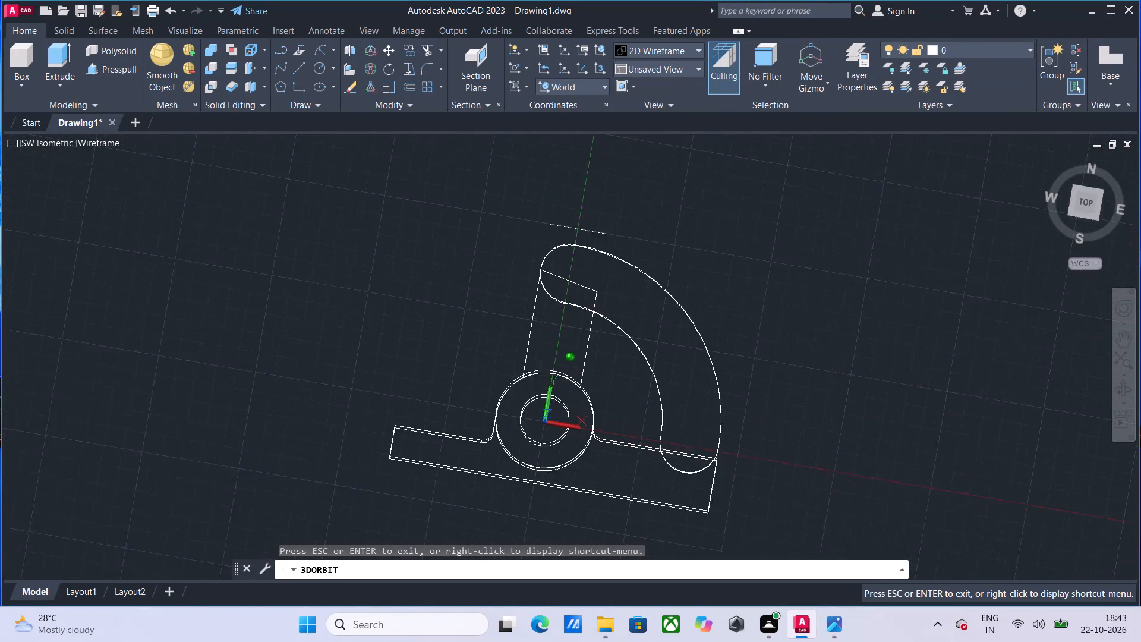
drag(458, 525, 464, 525)
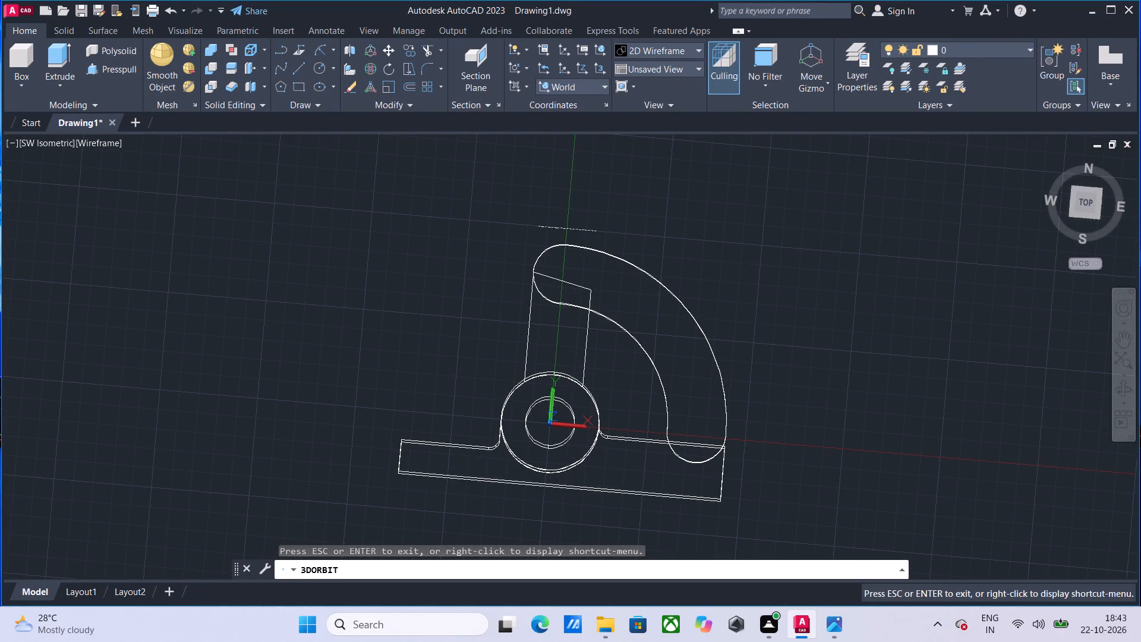
key(Escape)
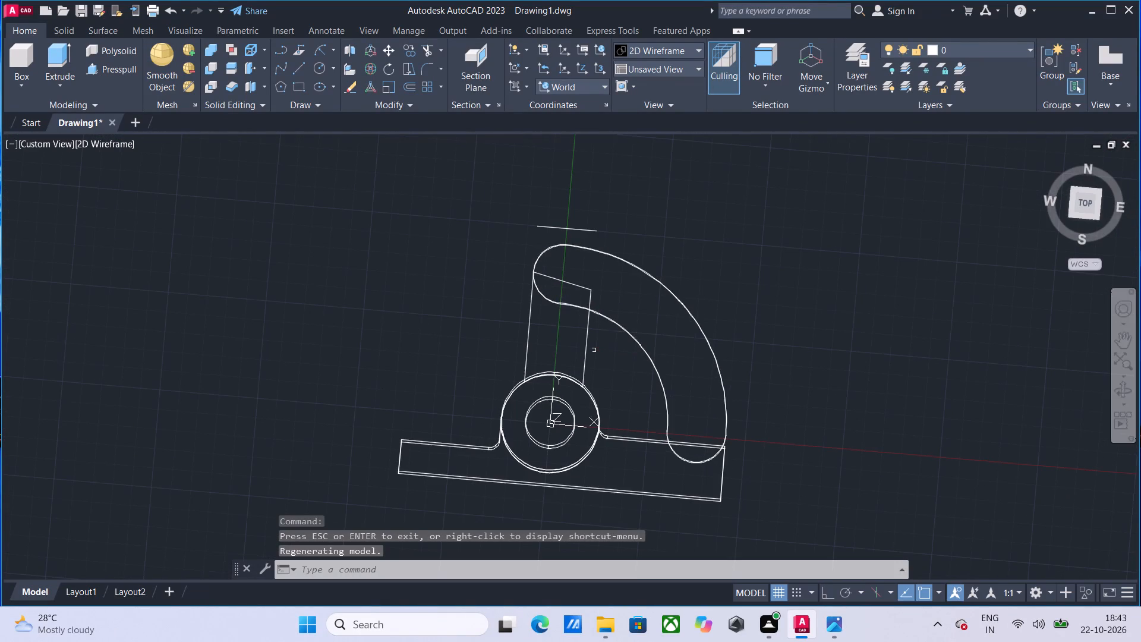
Delete the stray short horizontal line above the curved slot.
click(1081, 207)
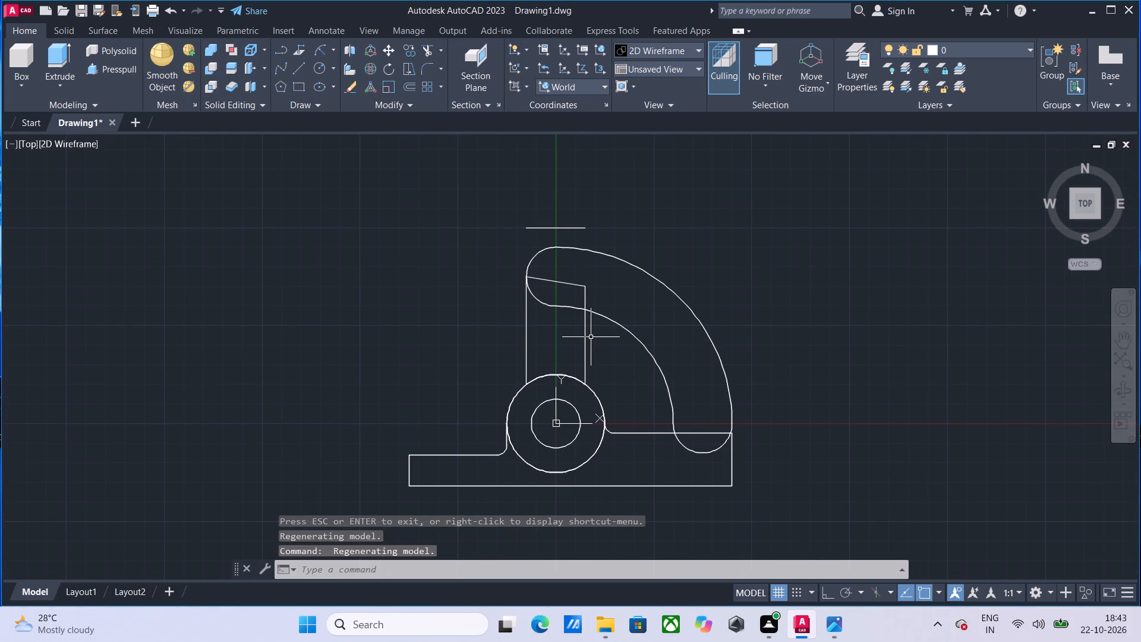
click(576, 229)
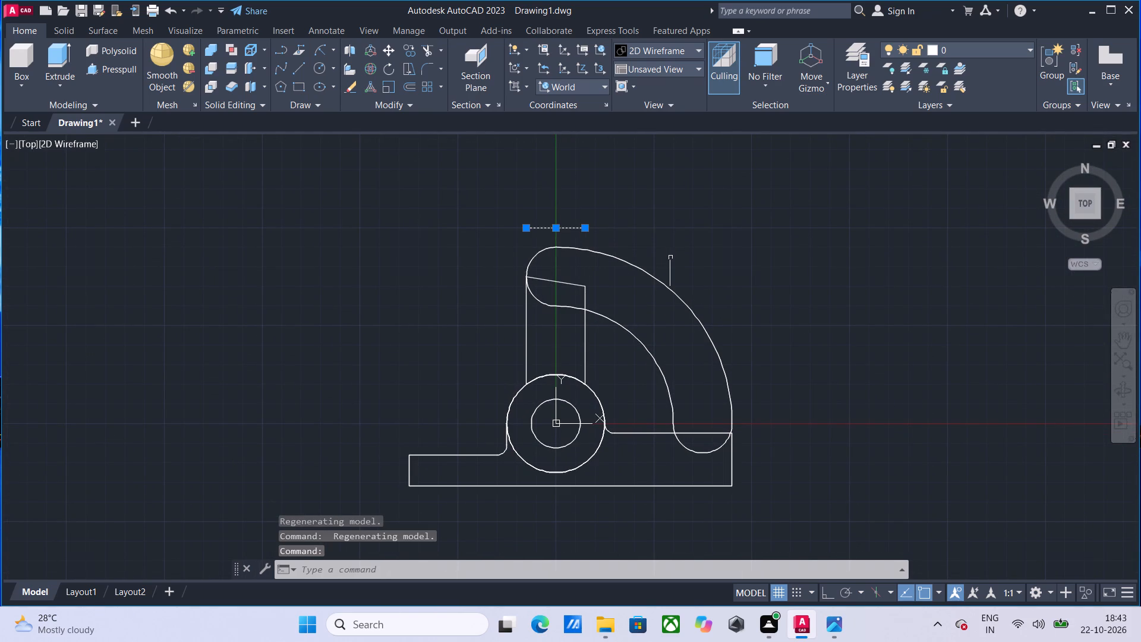
key(Delete)
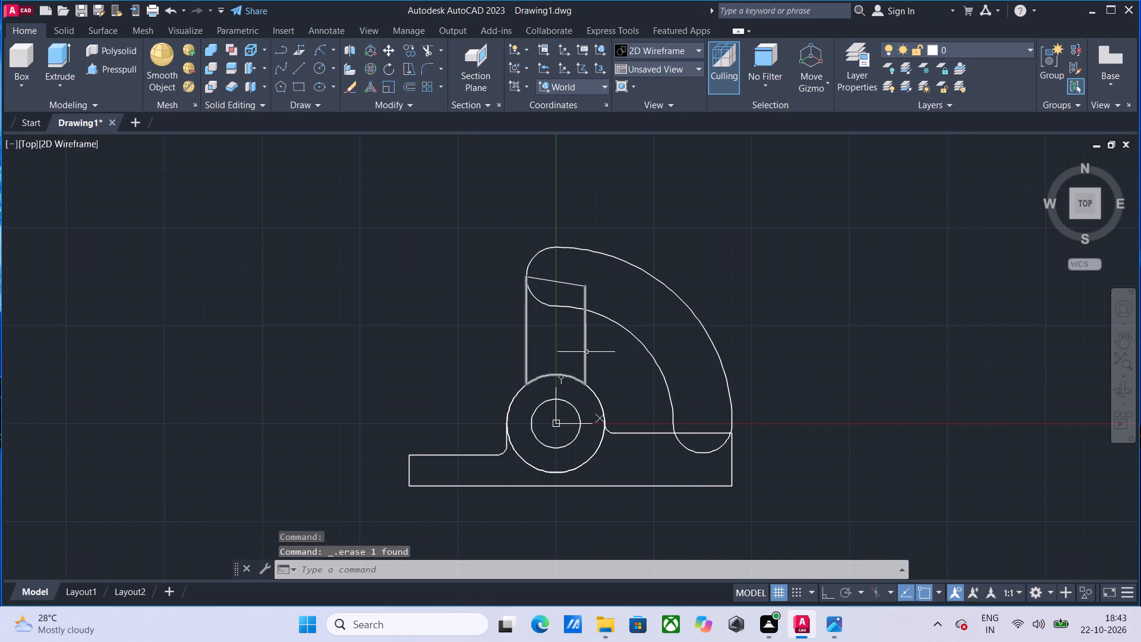
Delete the sloping line across the upper end of the arm profile.
click(585, 352)
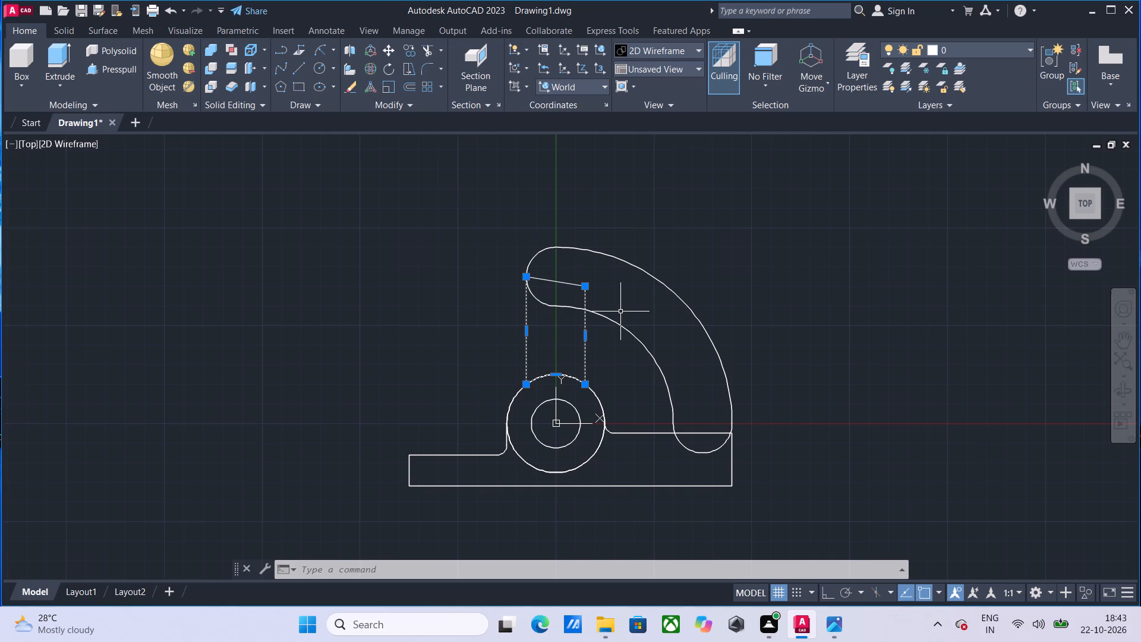
key(Escape)
click(526, 324)
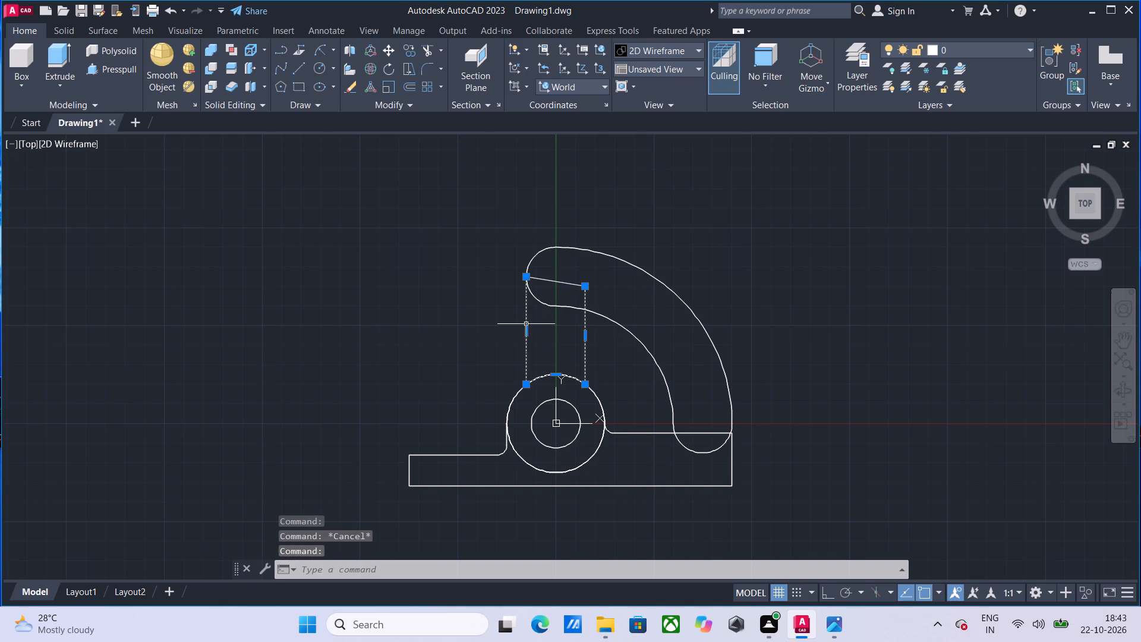
key(Escape)
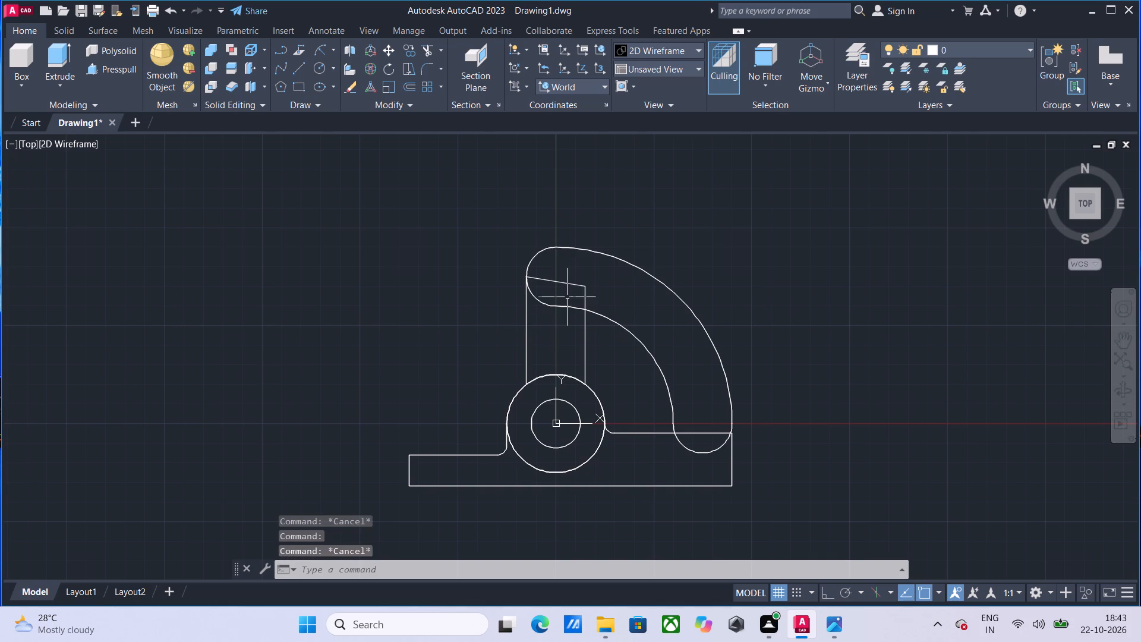
click(563, 282)
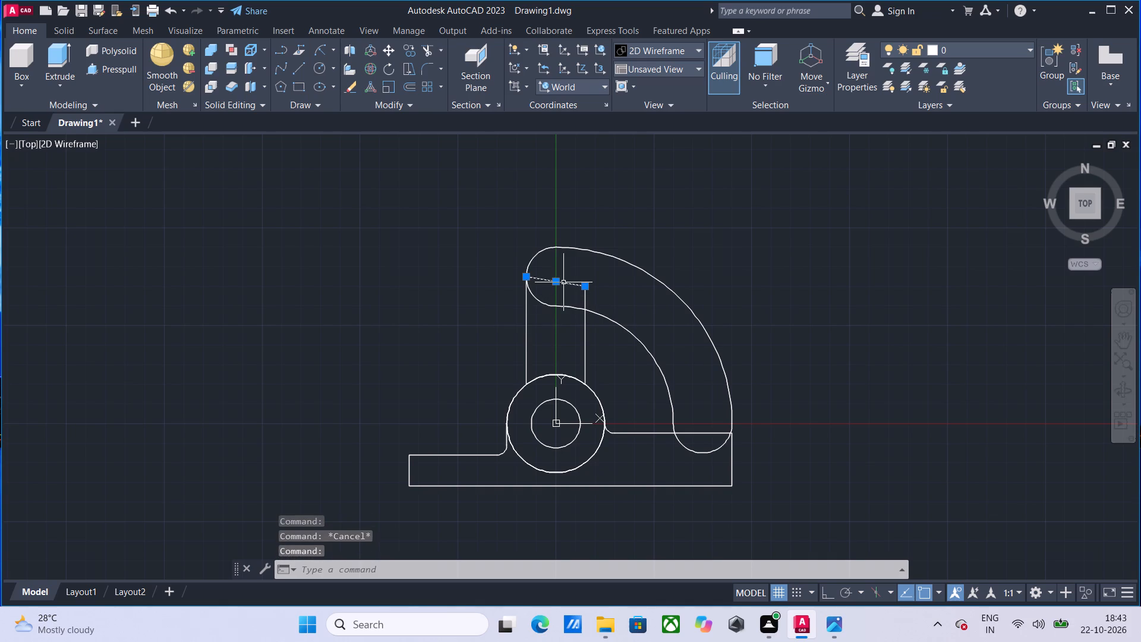
key(Delete)
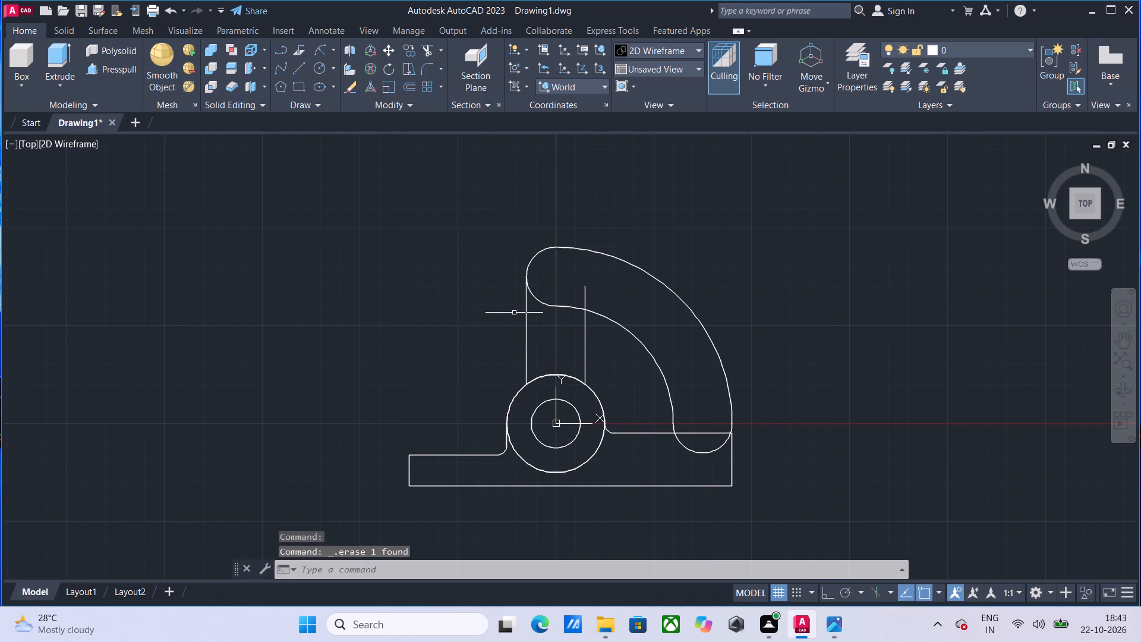
Draw a line between the outer ends of the arm profile's two long sides in the isometric view.
click(1072, 214)
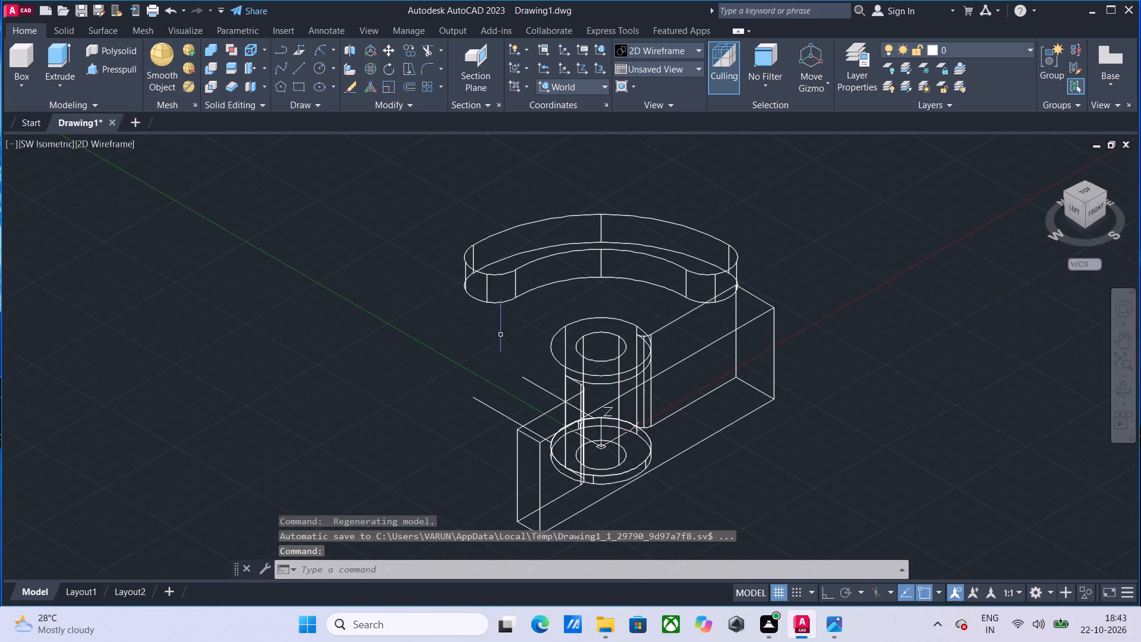
click(298, 70)
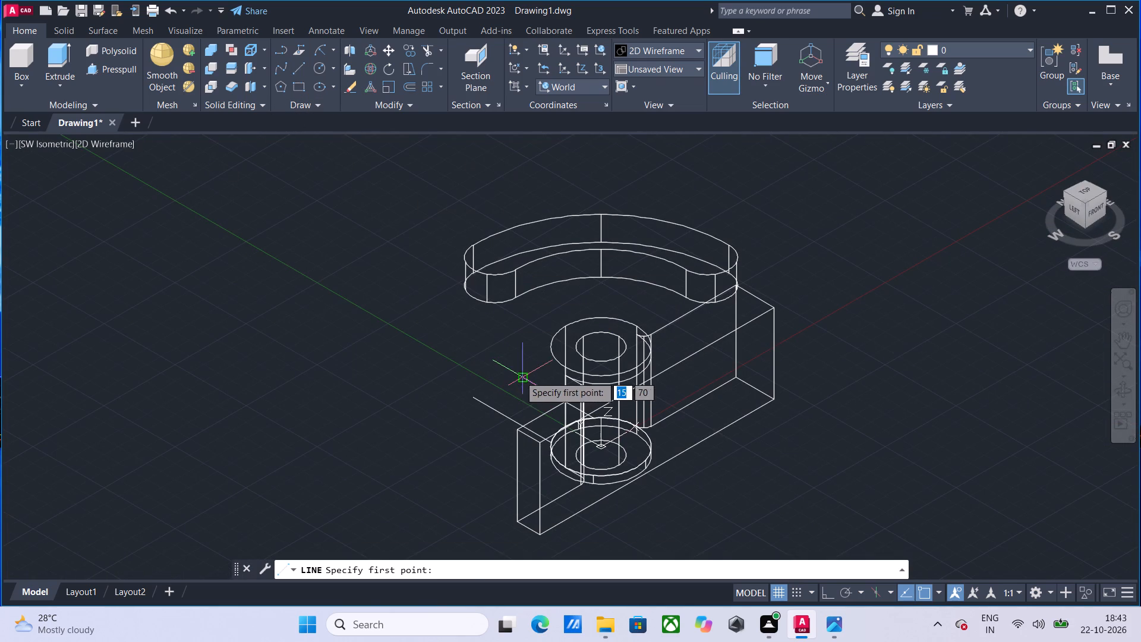
click(520, 375)
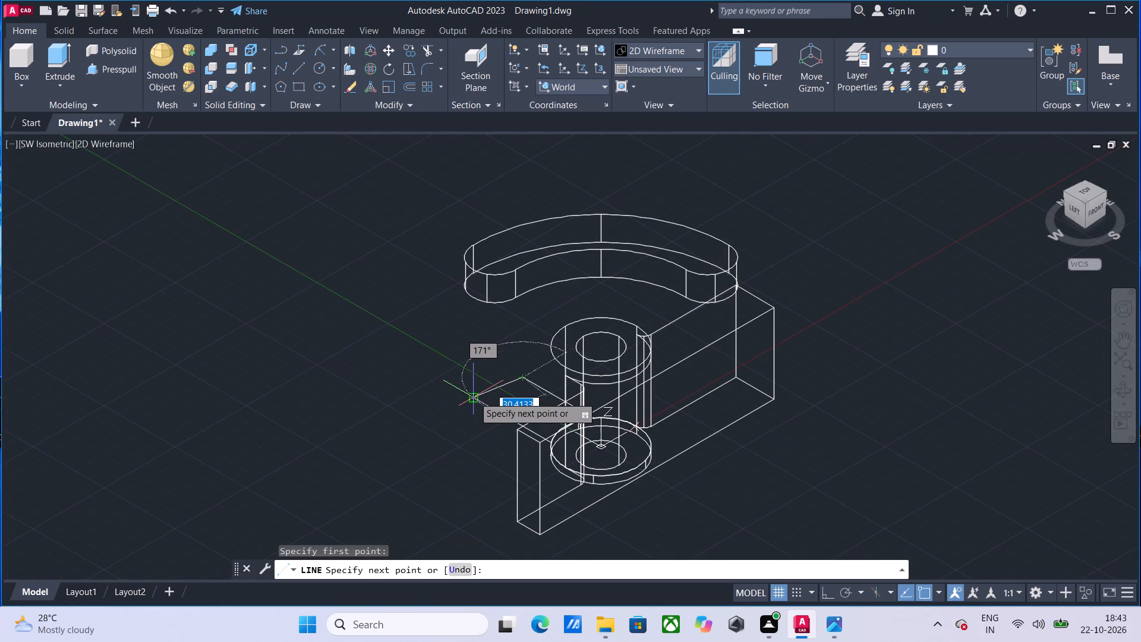
click(474, 396)
key(Escape)
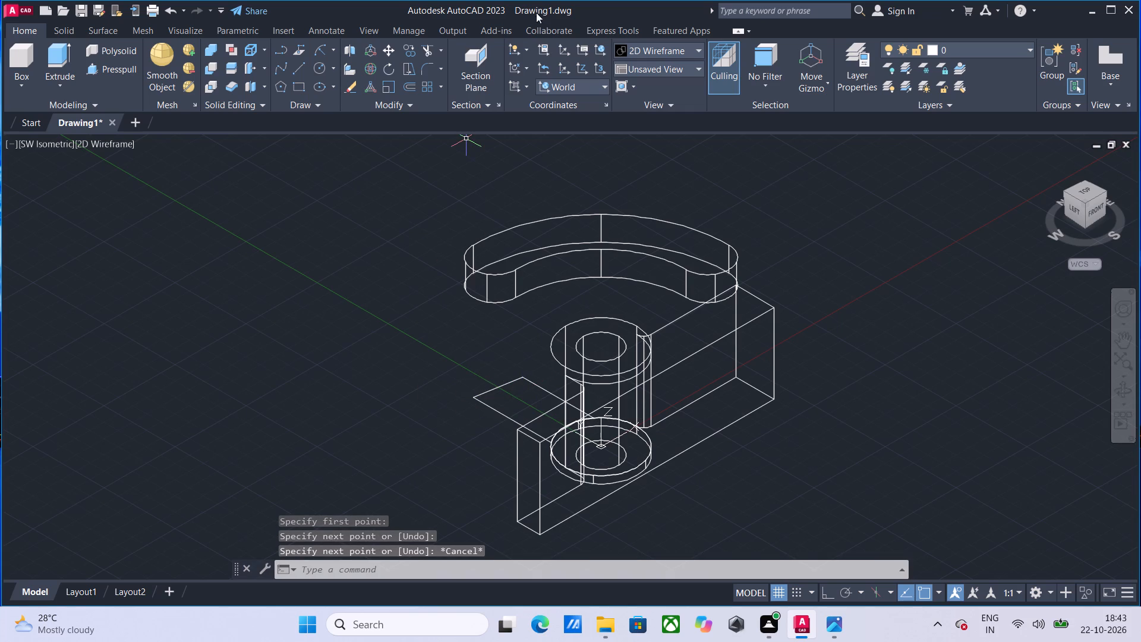
Join the new end line with the rest of the arm outline into one closed profile.
click(490, 390)
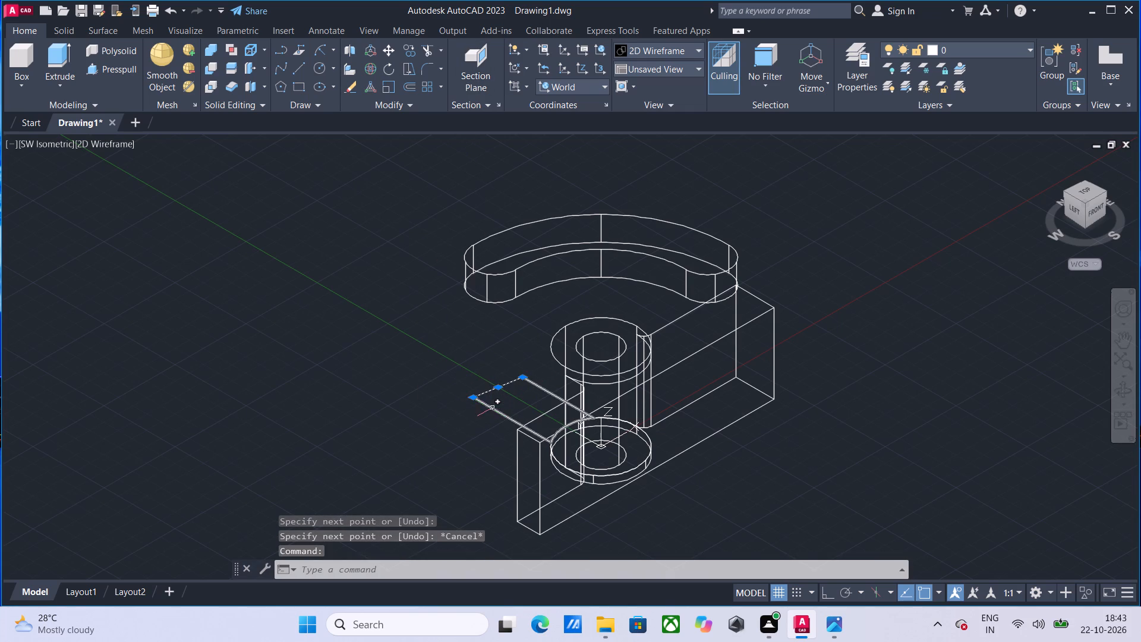
click(492, 408)
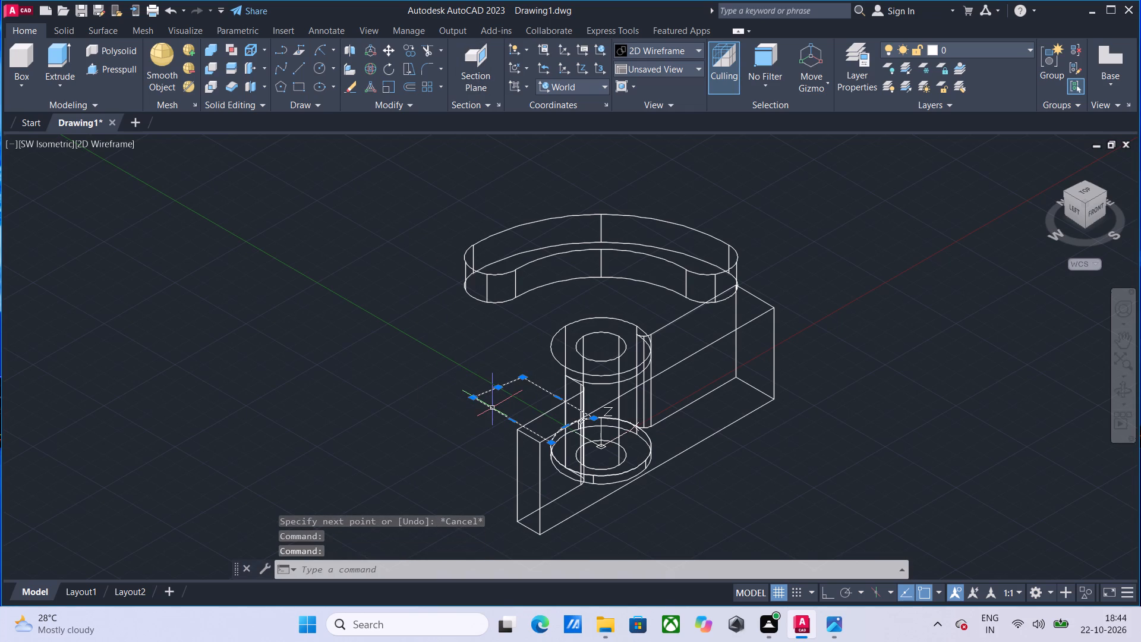
key(j)
key(Return)
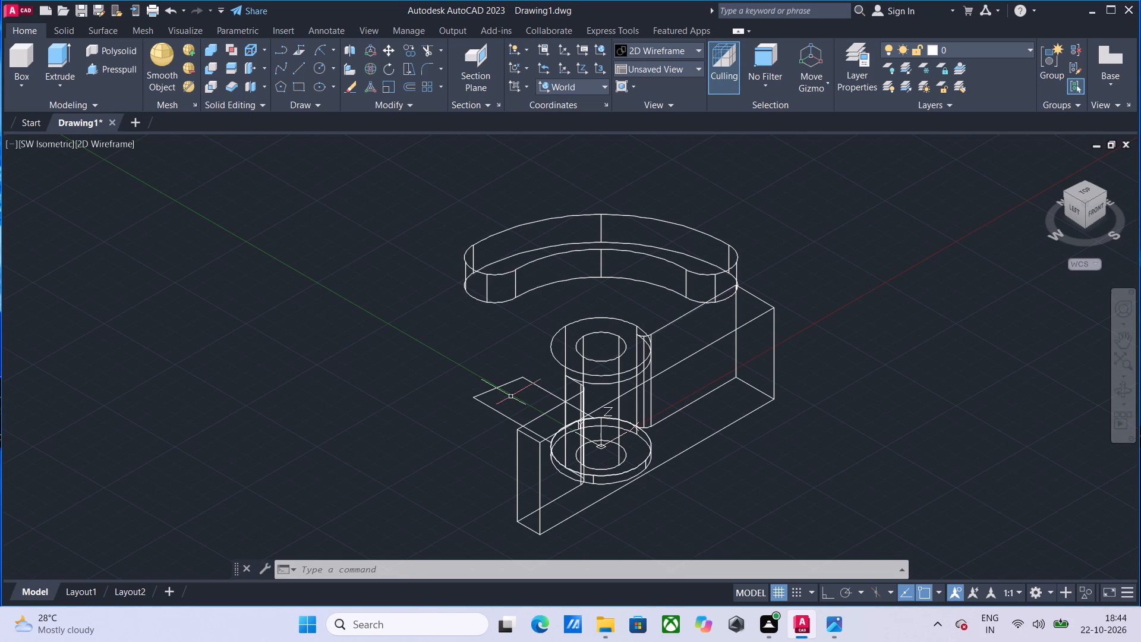
Presspull the closed arm profile upward to a height of 12.
click(105, 70)
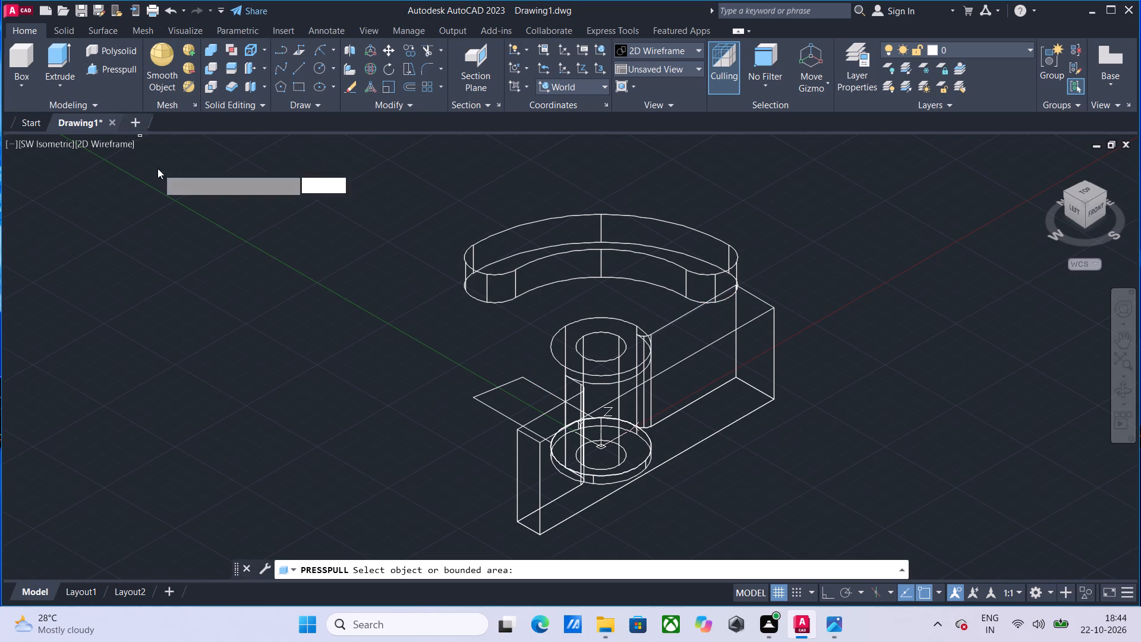
click(492, 410)
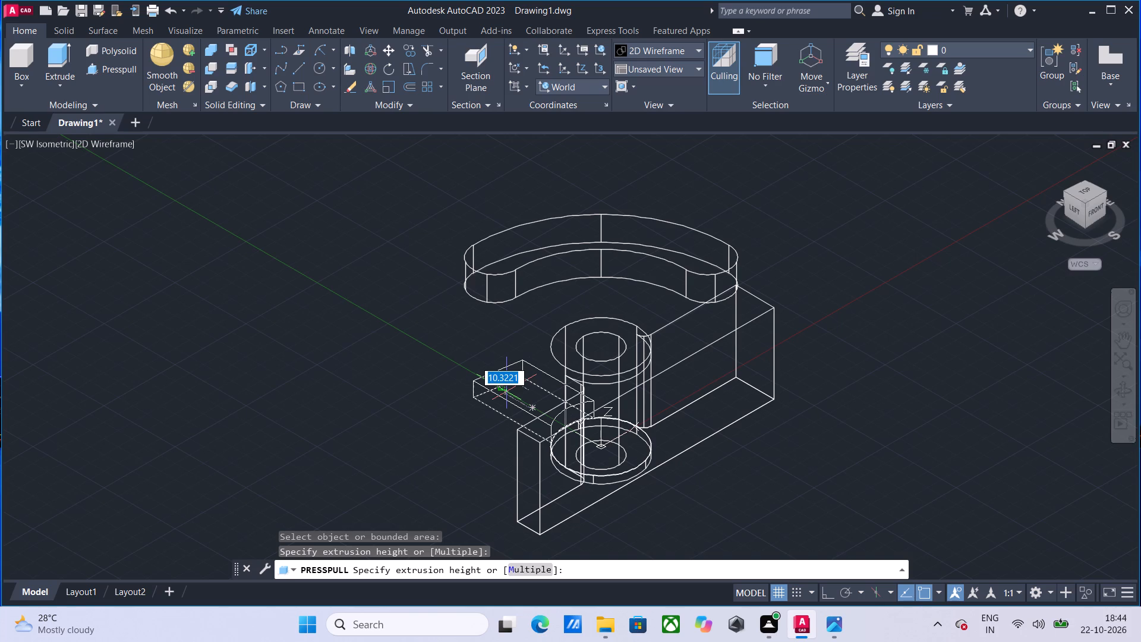
key(1)
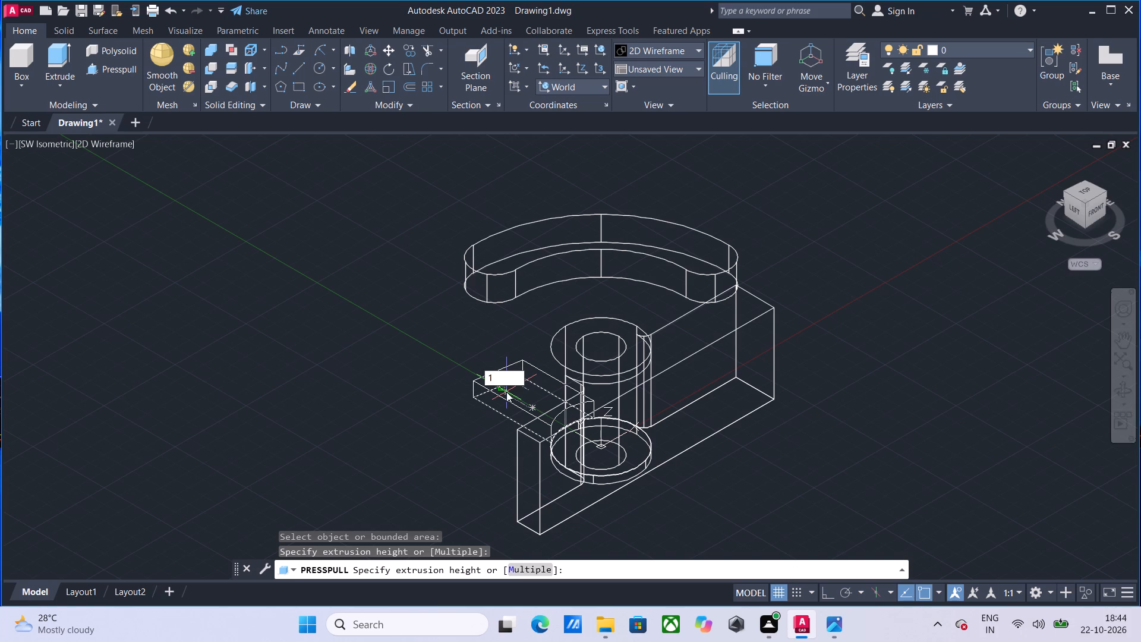
key(2)
key(Return)
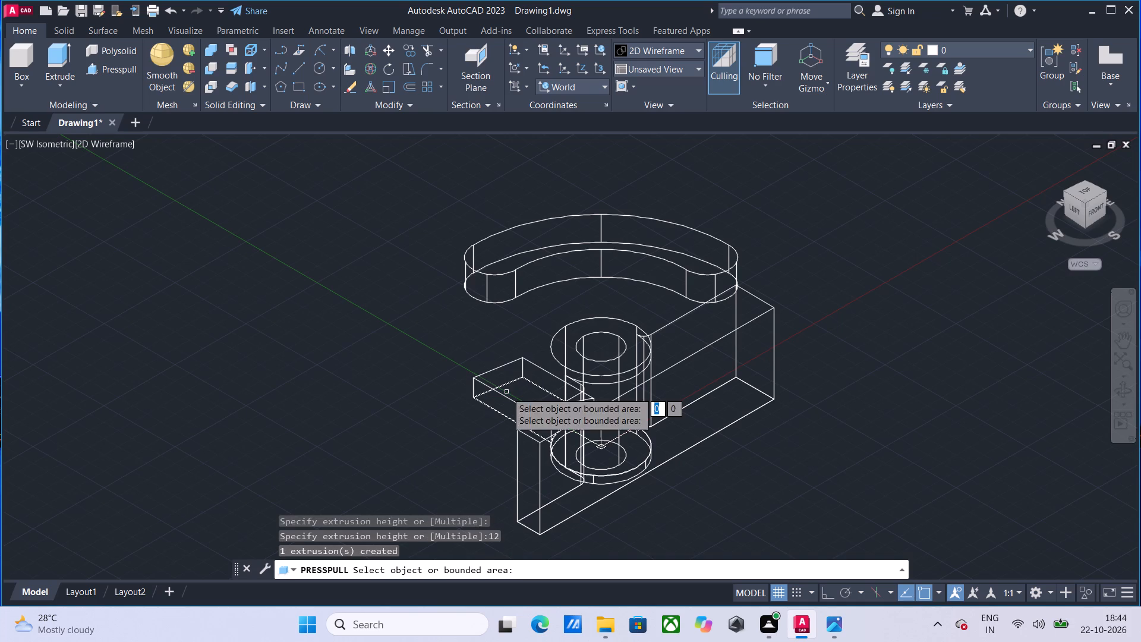
key(Escape)
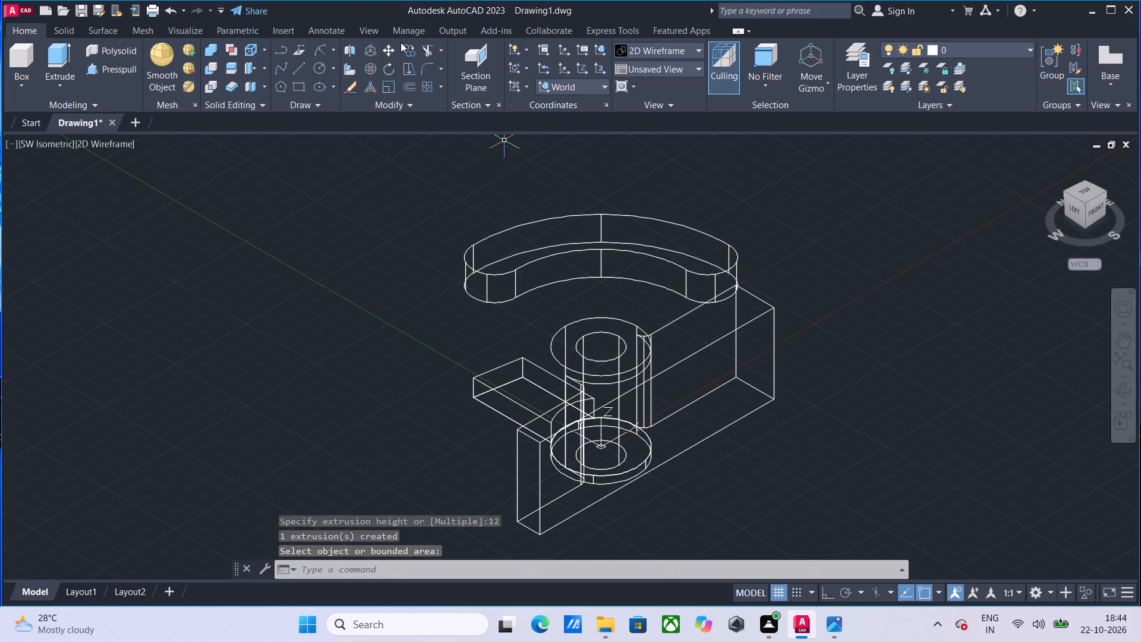
Move the curved slot solid 15 units straight down along the vertical axis.
click(386, 49)
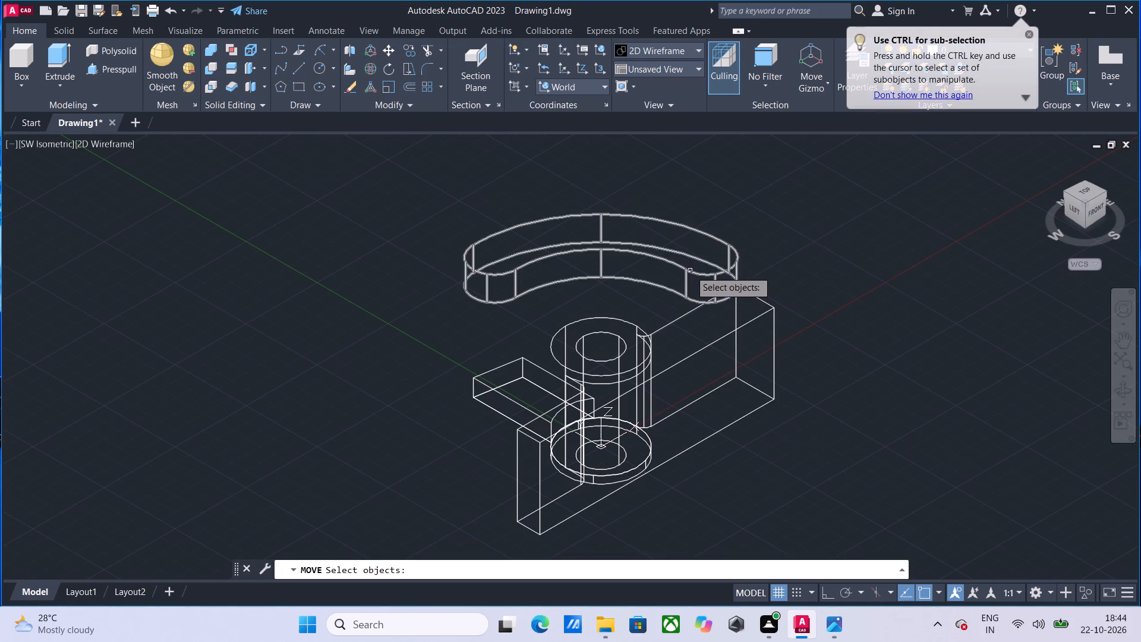
click(689, 270)
key(Return)
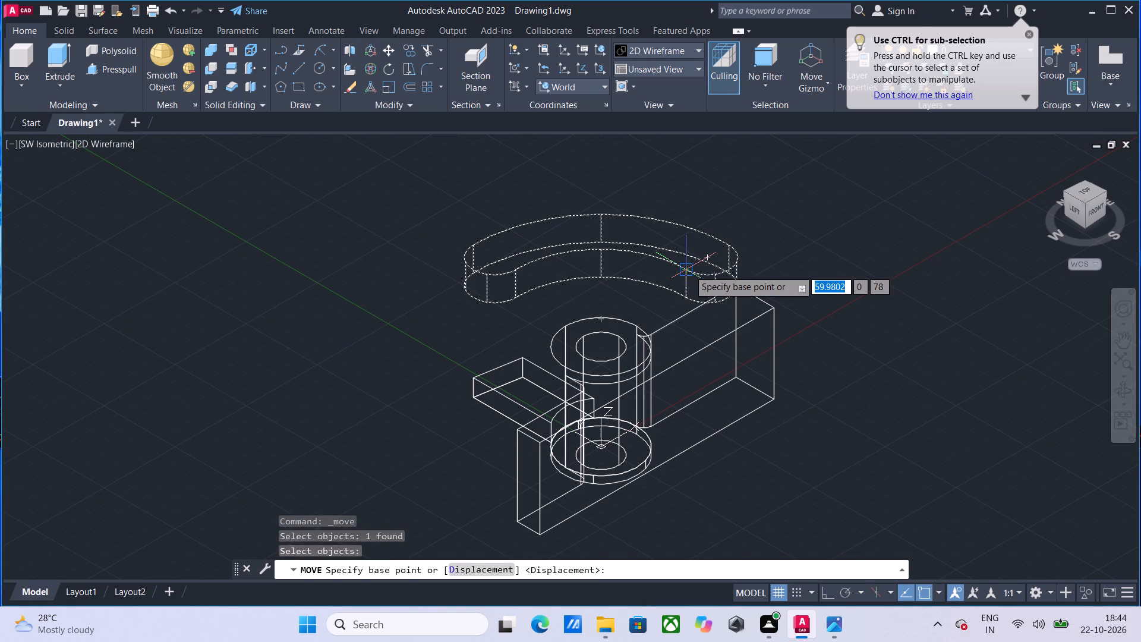
click(686, 301)
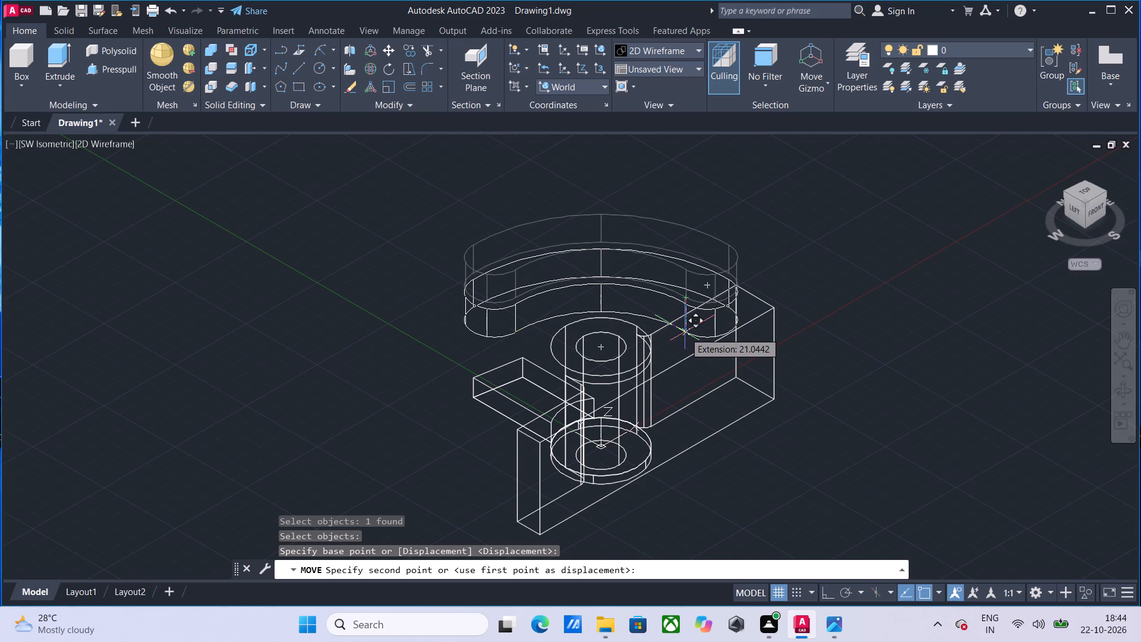
text(15)
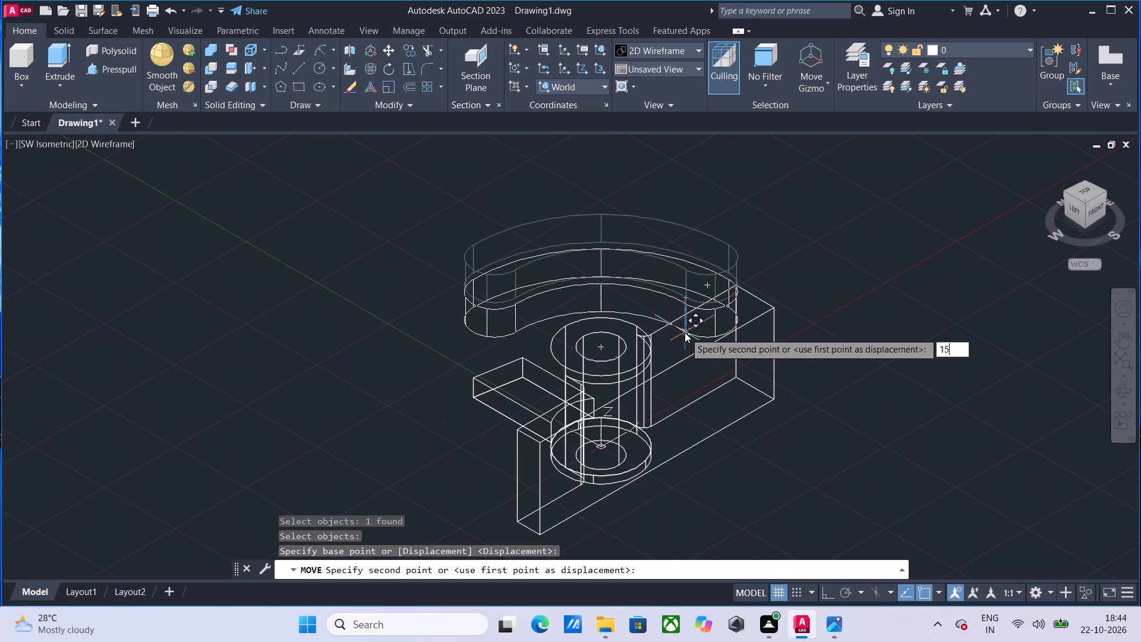
key(Return)
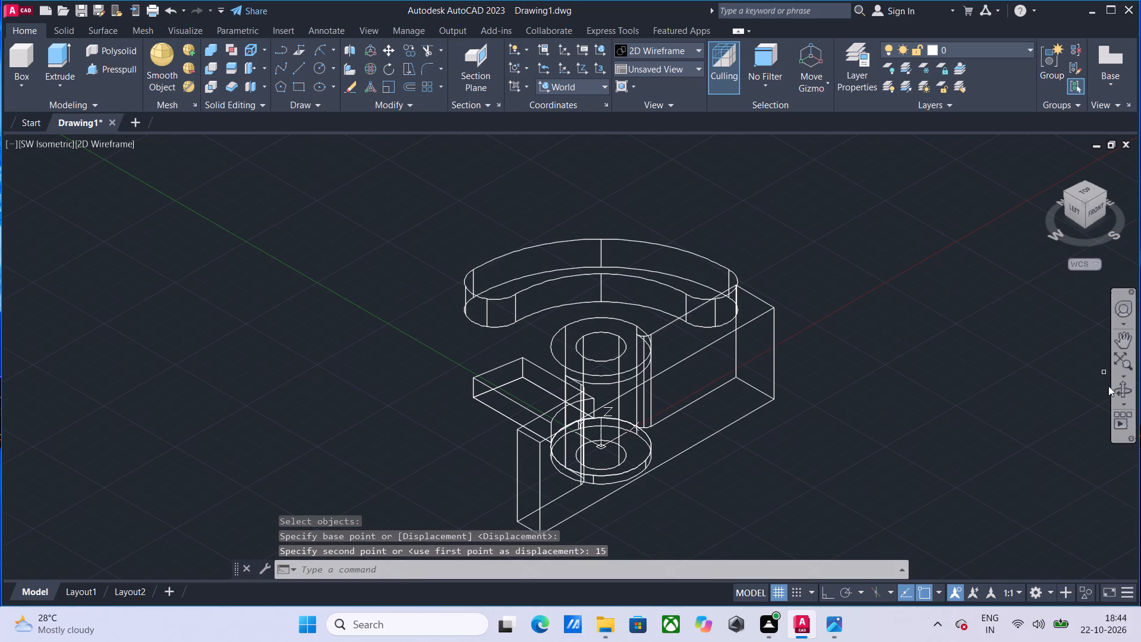
In the right view, move the curved slot solid straight down until its top face is level with the shaft hub's top.
click(1119, 390)
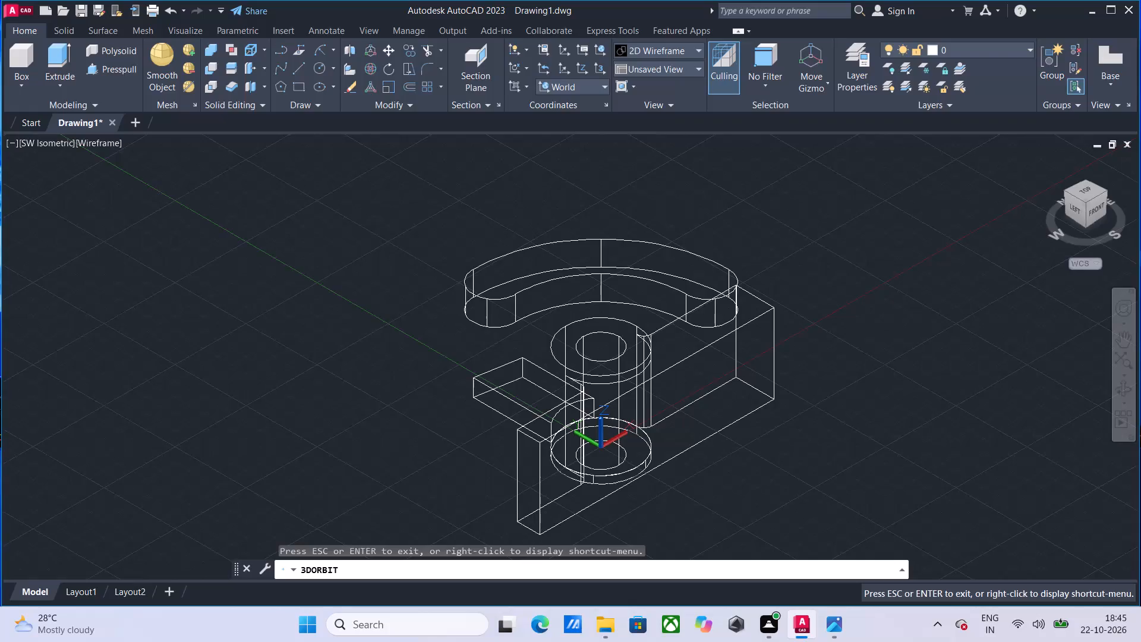
drag(859, 337, 576, 281)
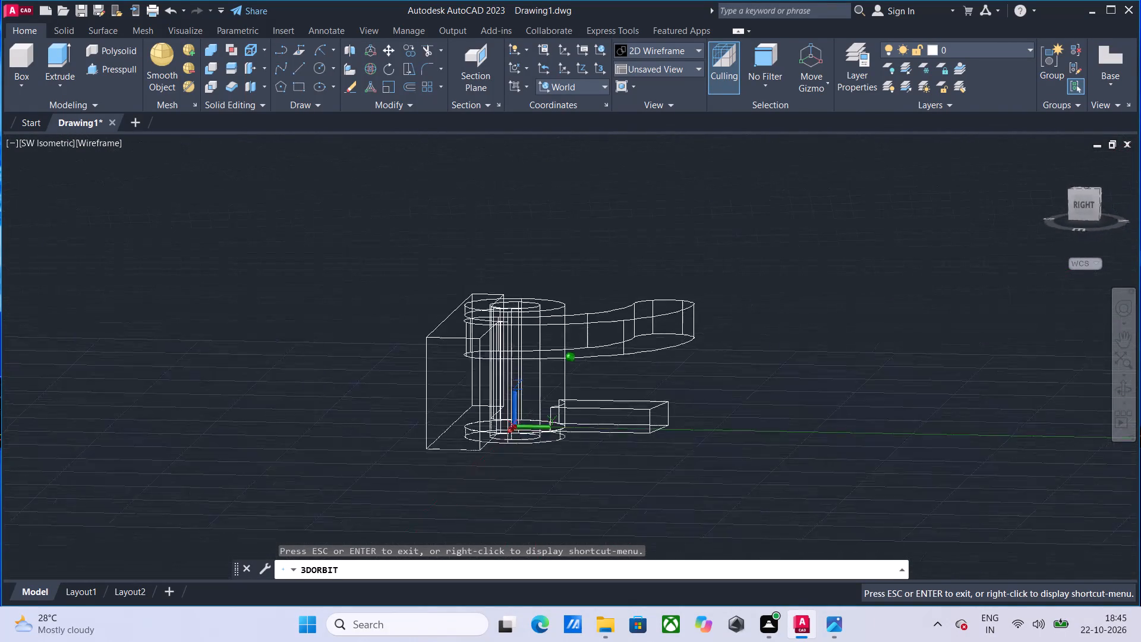
drag(576, 281, 585, 272)
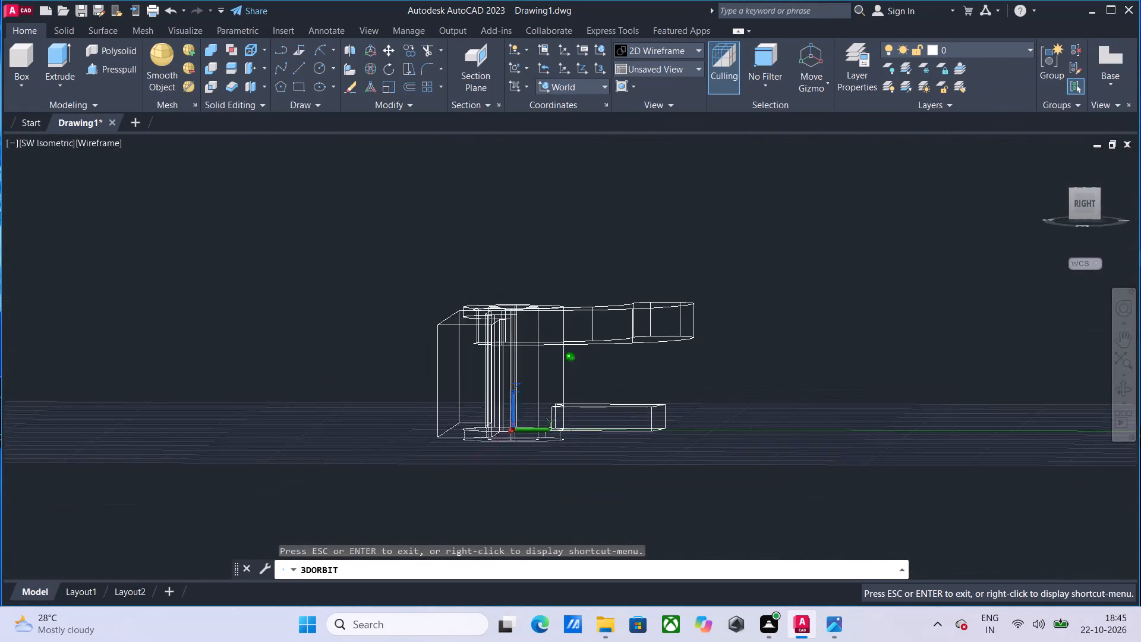
drag(585, 272, 594, 267)
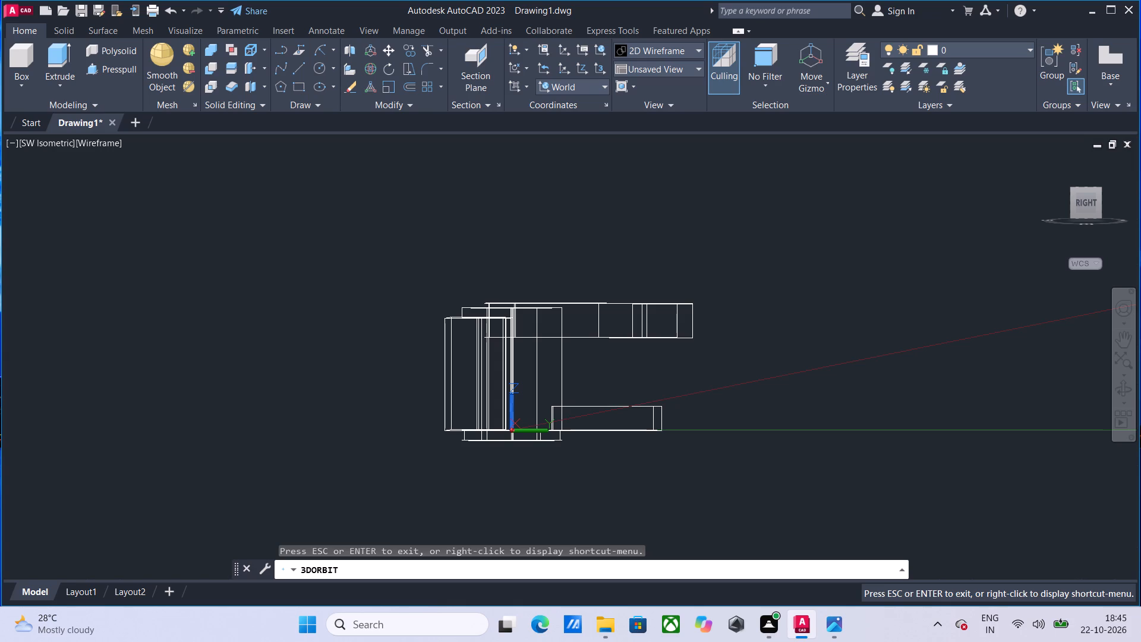
key(Escape)
click(1085, 207)
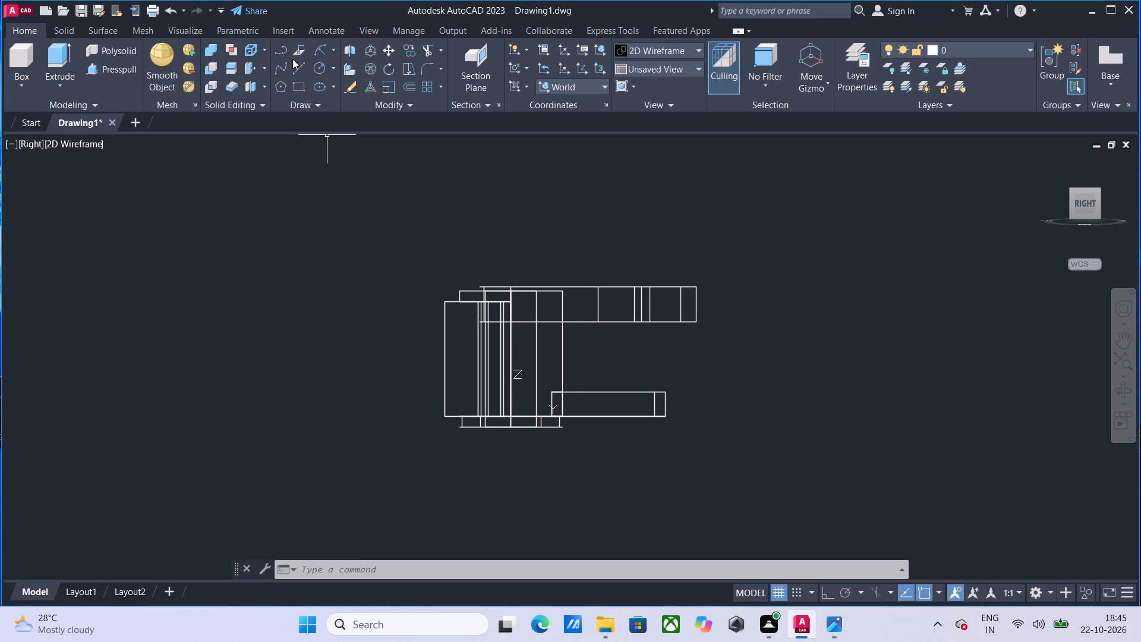
click(379, 54)
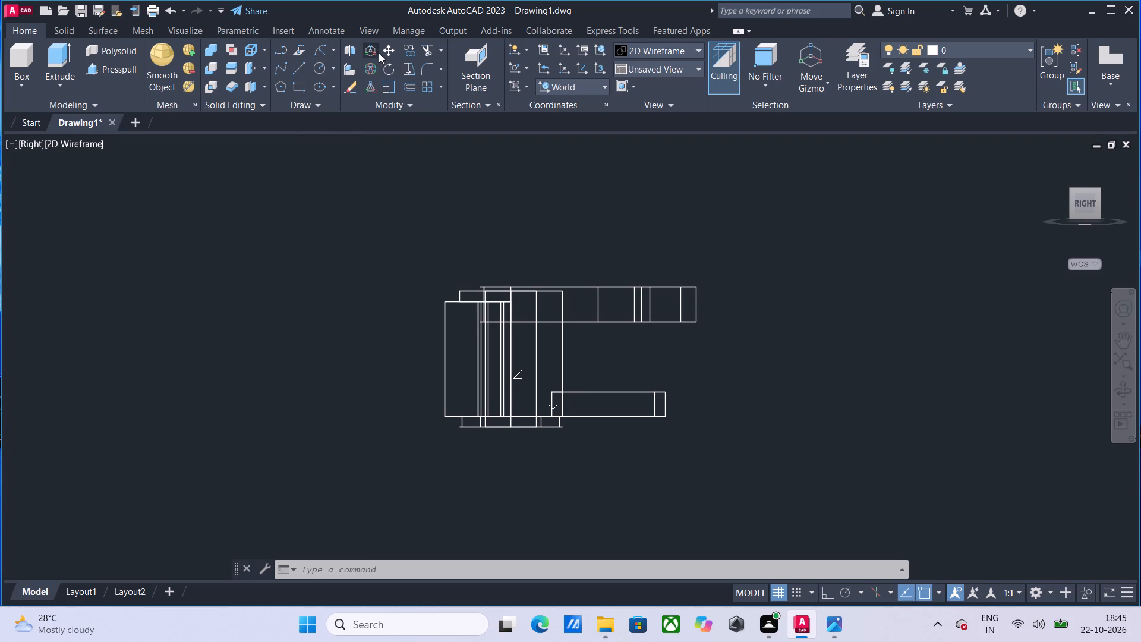
click(386, 51)
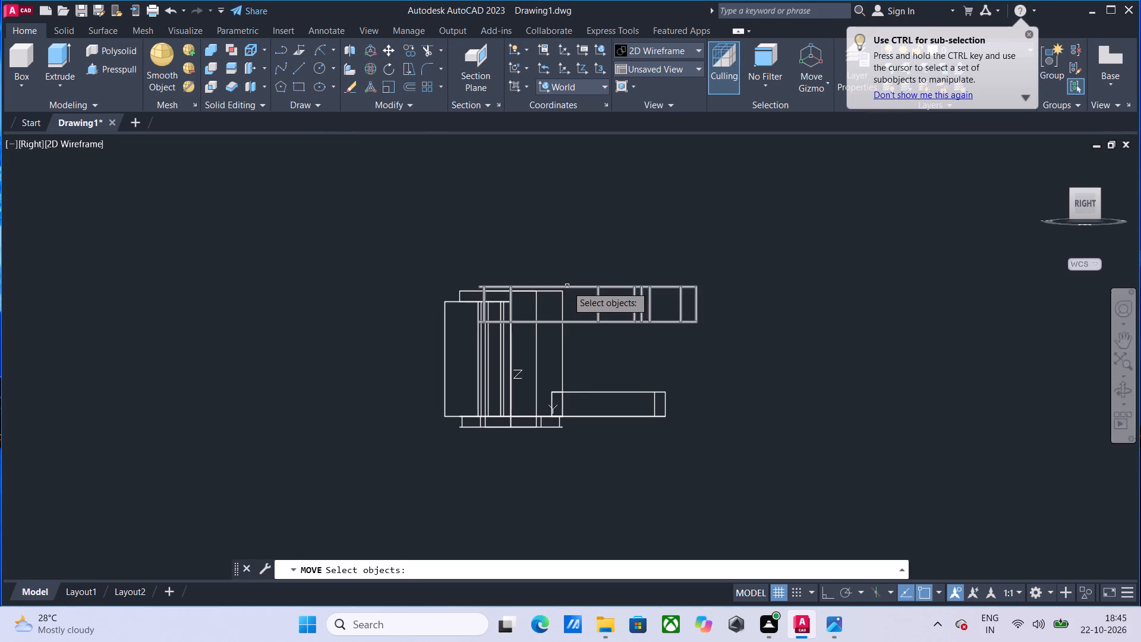
click(567, 286)
key(Return)
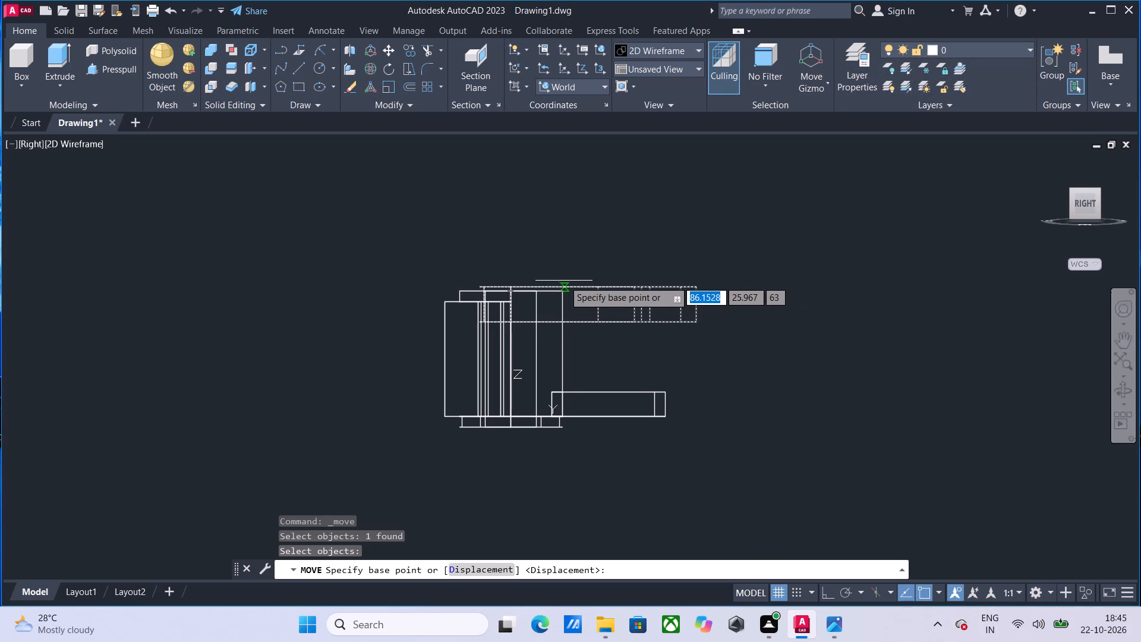
scroll(565, 281, up, 3)
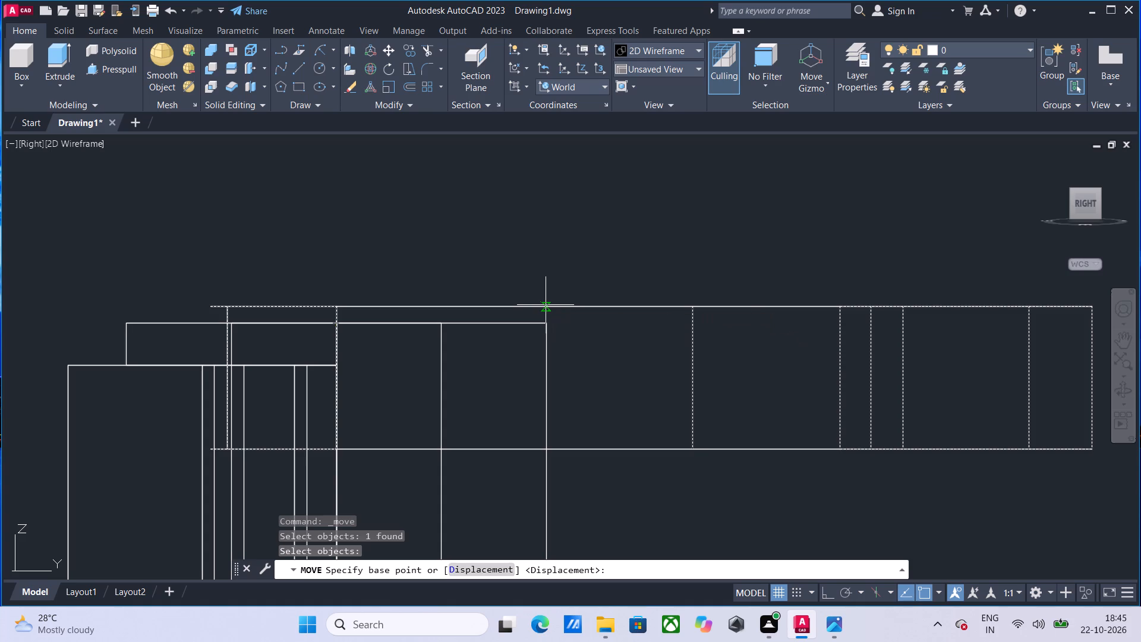
click(546, 305)
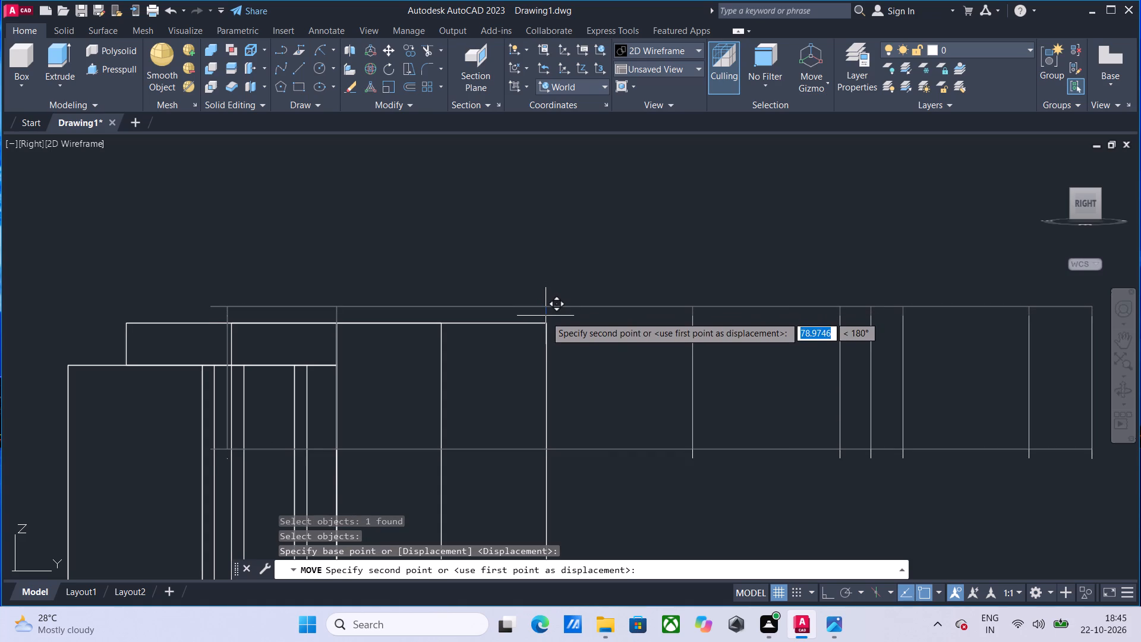
click(545, 320)
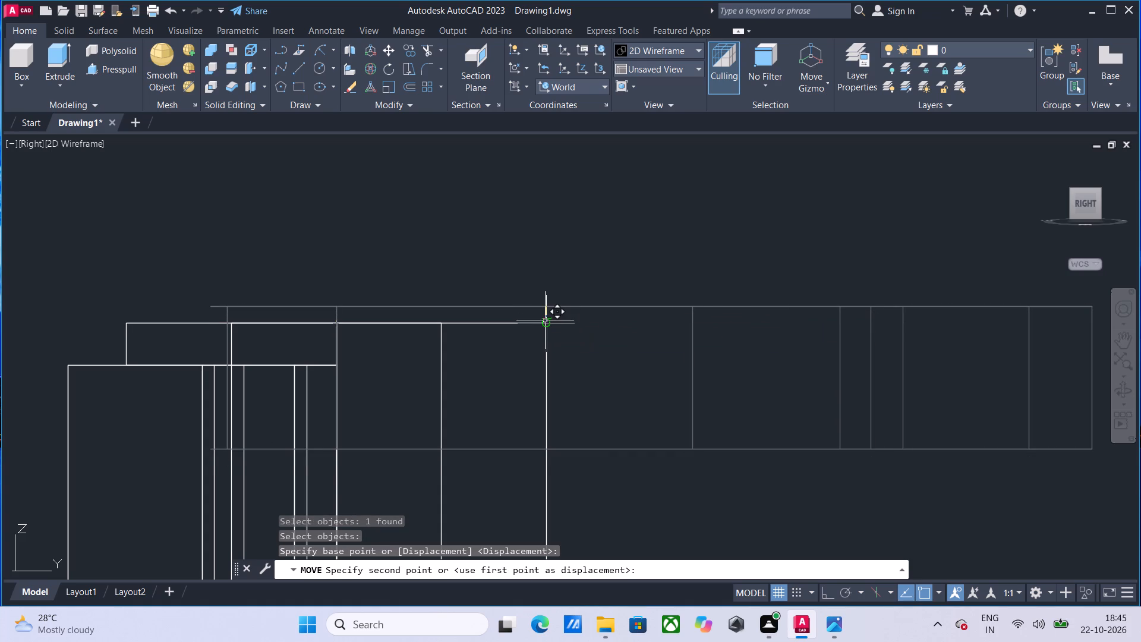
scroll(587, 306, down, 1)
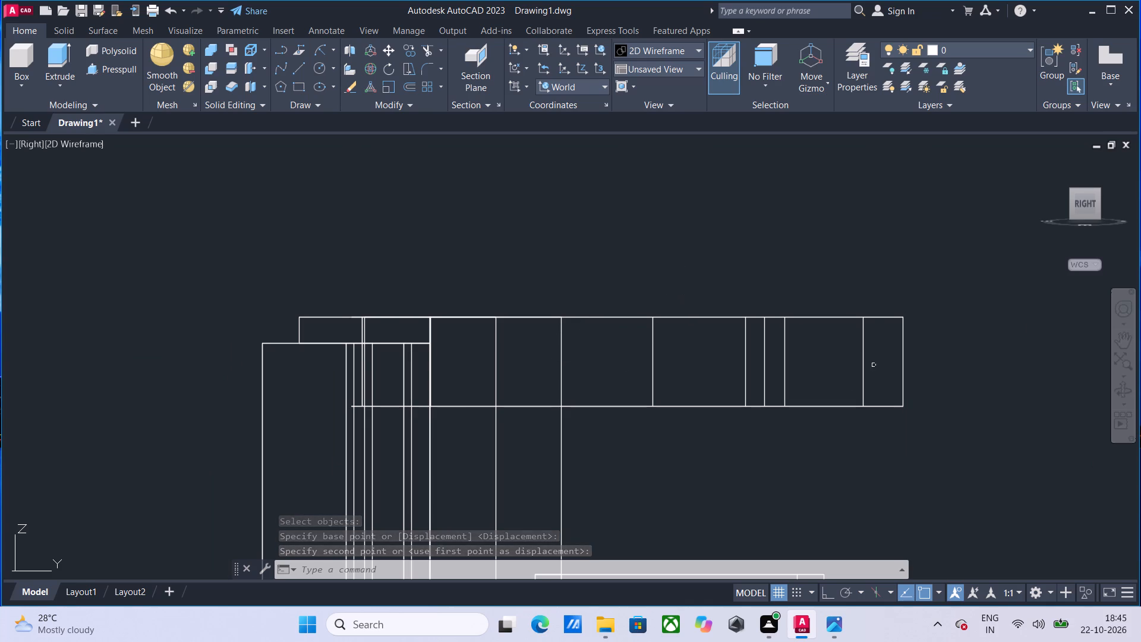
Examine the curved slot solid's placement relative to the shaft hub, arm and base from several angles and from above.
click(1130, 391)
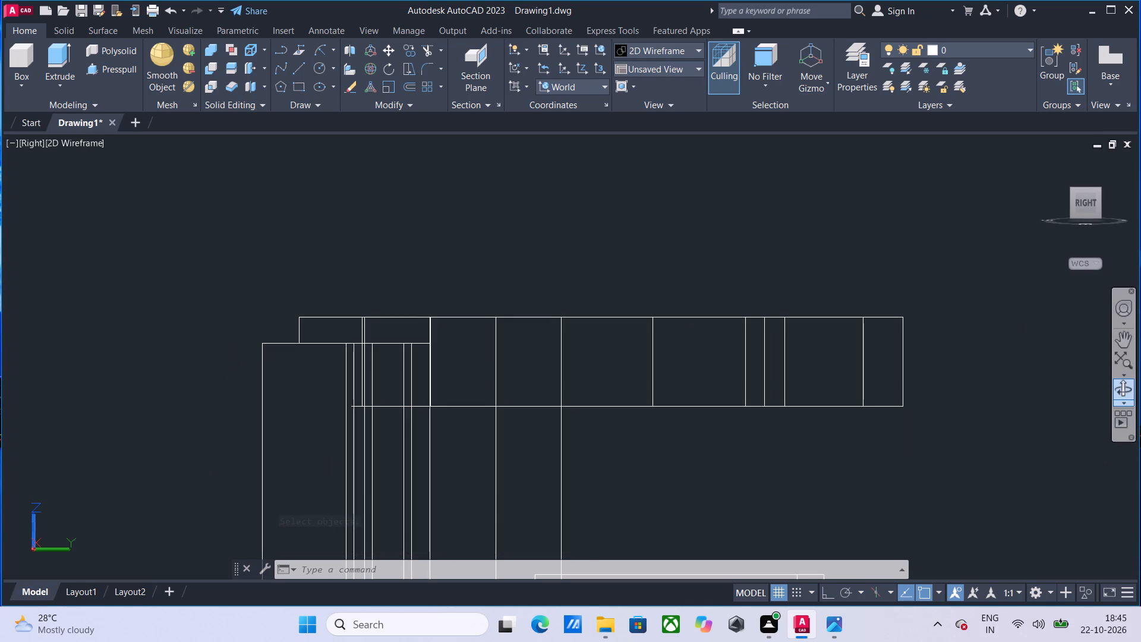
drag(403, 241, 256, 162)
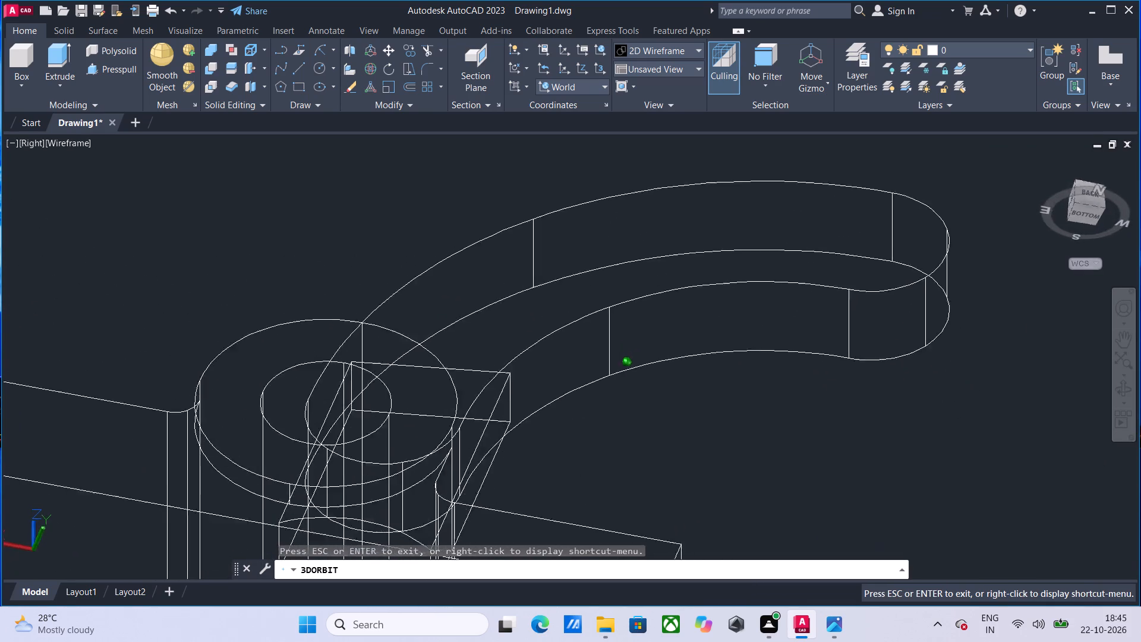
drag(256, 162, 351, 254)
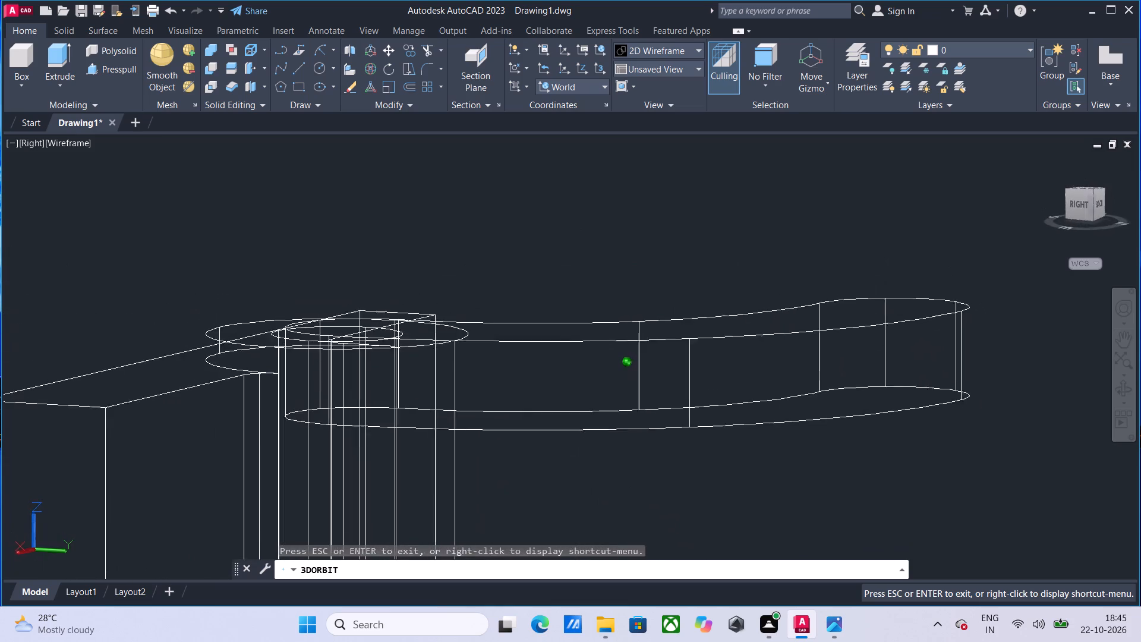
drag(351, 254, 506, 405)
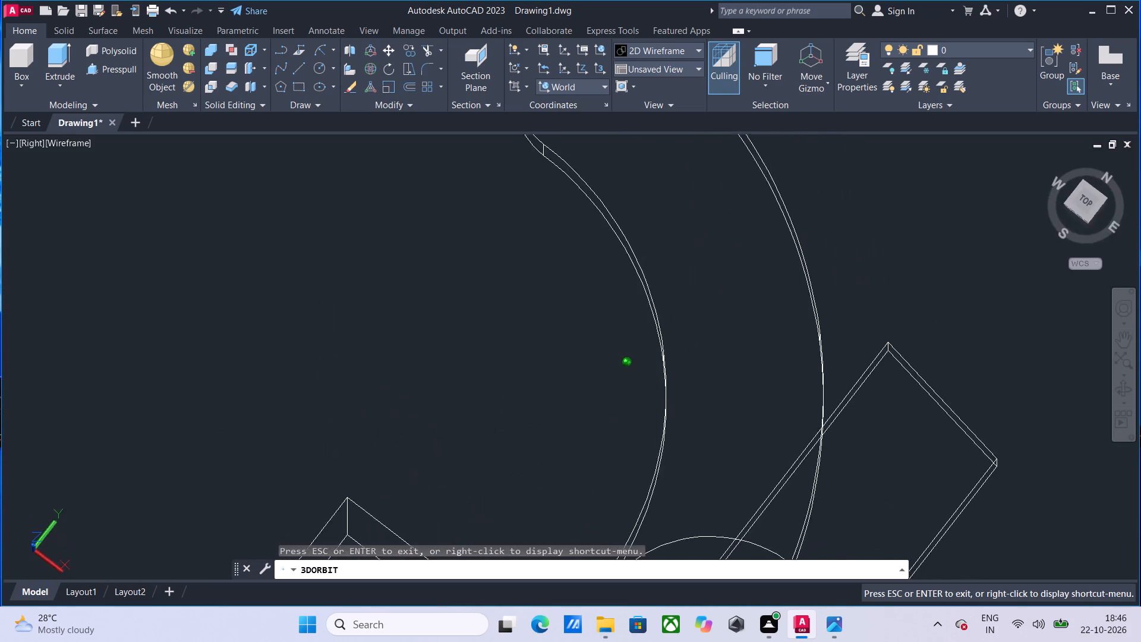
drag(506, 405, 653, 466)
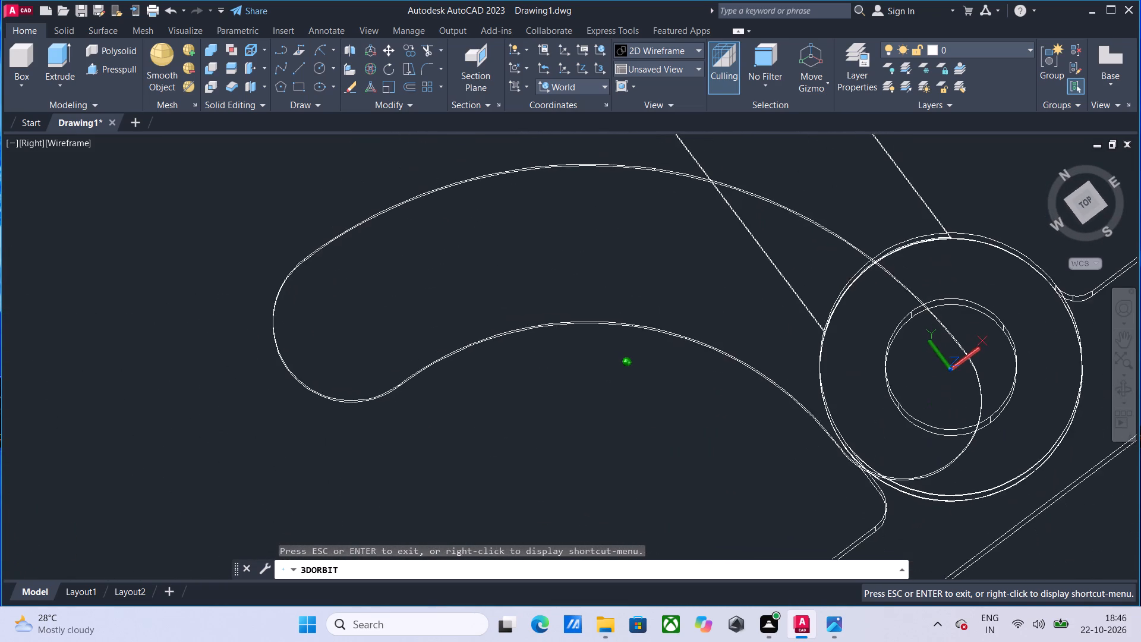
drag(653, 466, 573, 487)
scroll(603, 454, down, 3)
middle_drag(605, 449, 340, 332)
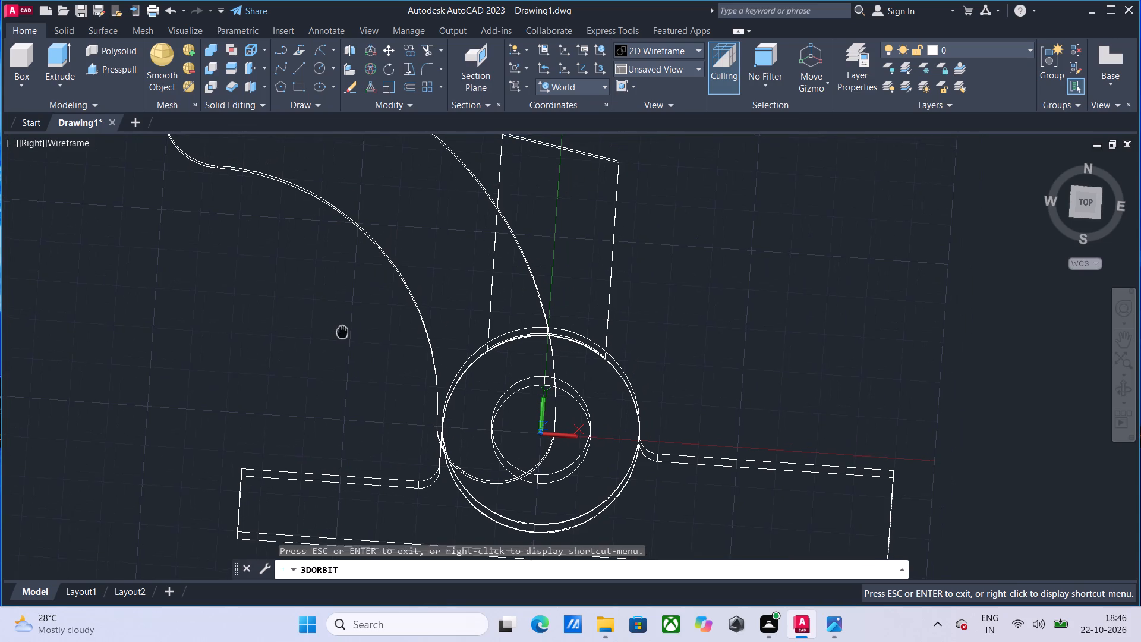
middle_drag(340, 332, 338, 337)
middle_drag(424, 392, 311, 335)
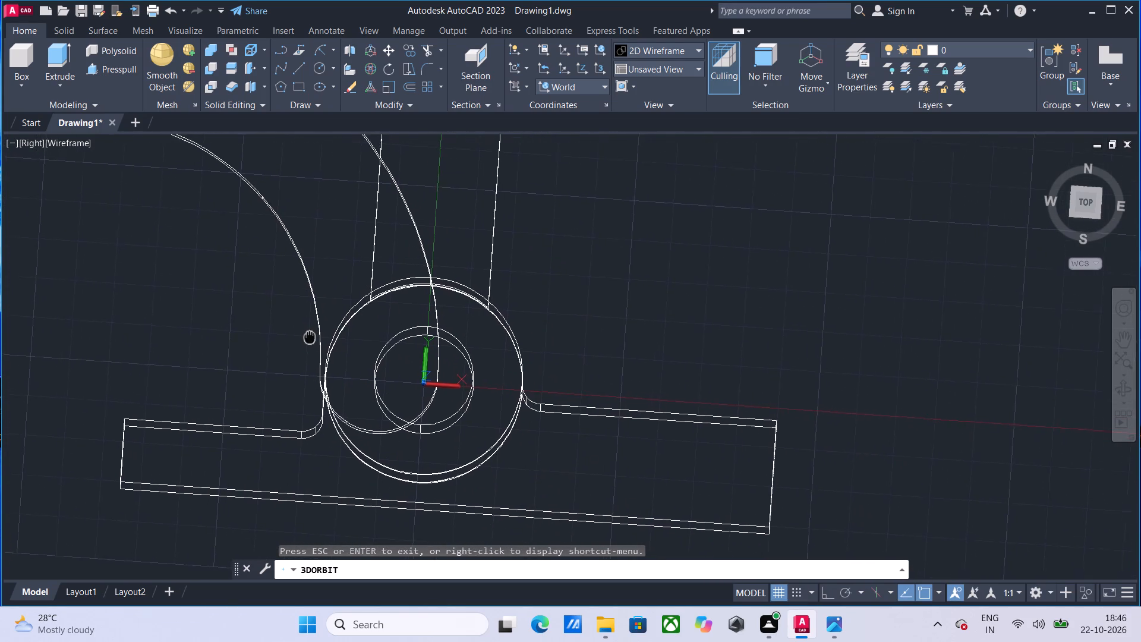
middle_drag(311, 335, 354, 356)
scroll(360, 360, down, 2)
middle_drag(375, 367, 385, 408)
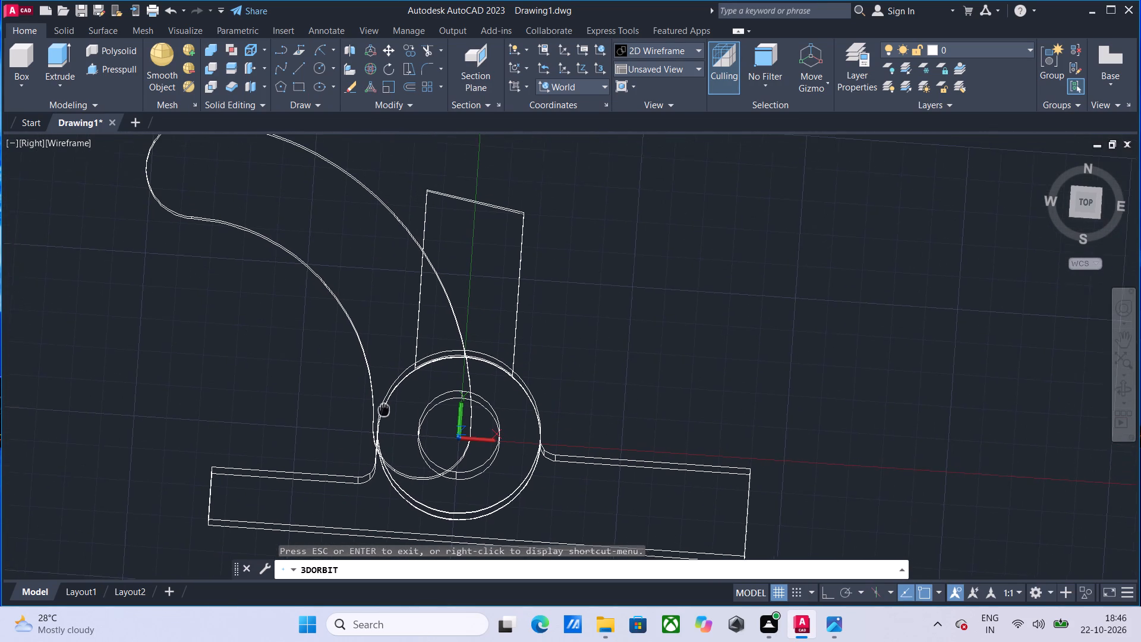
middle_drag(385, 408, 399, 410)
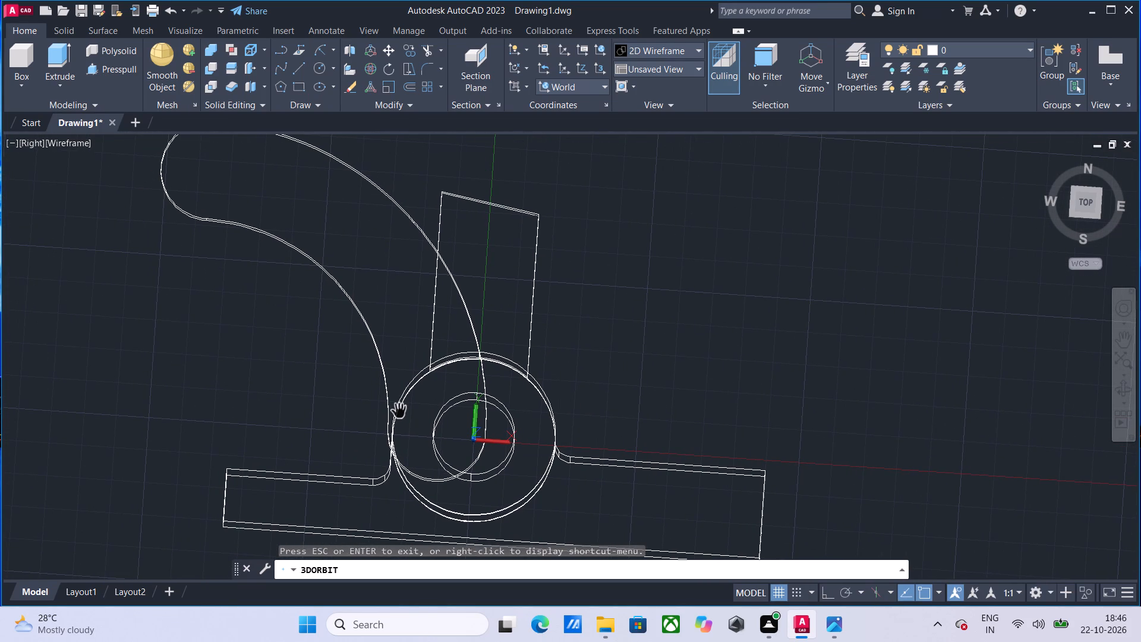
key(Escape)
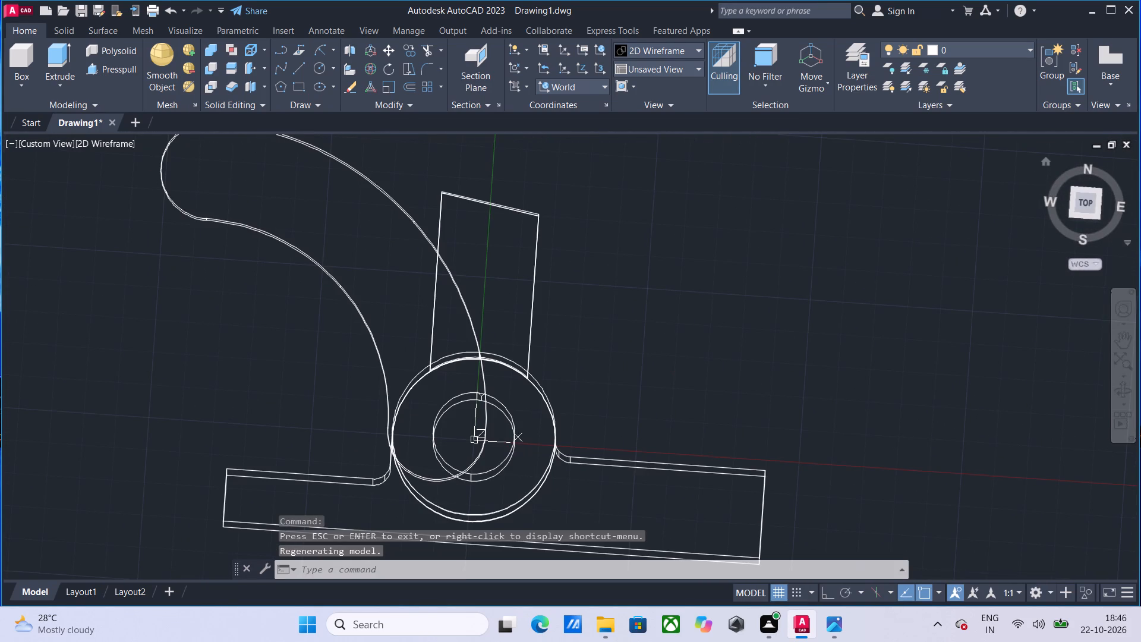
In the top view, move the curved slot solid by its lower rounded end about 90.5 units in the positive X direction.
click(1087, 205)
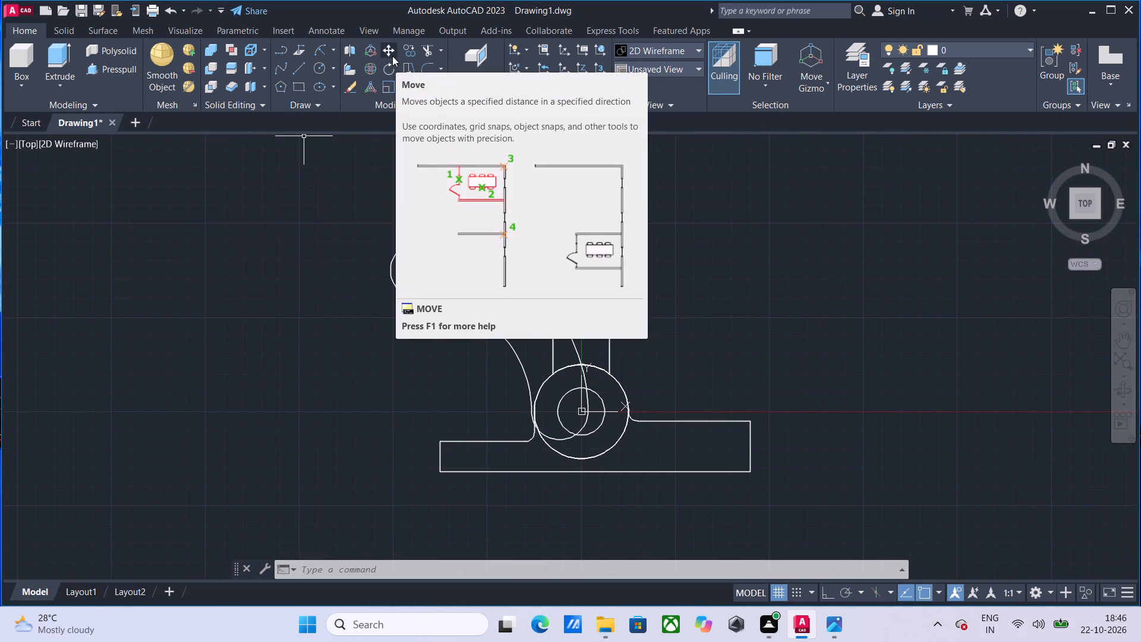
click(392, 56)
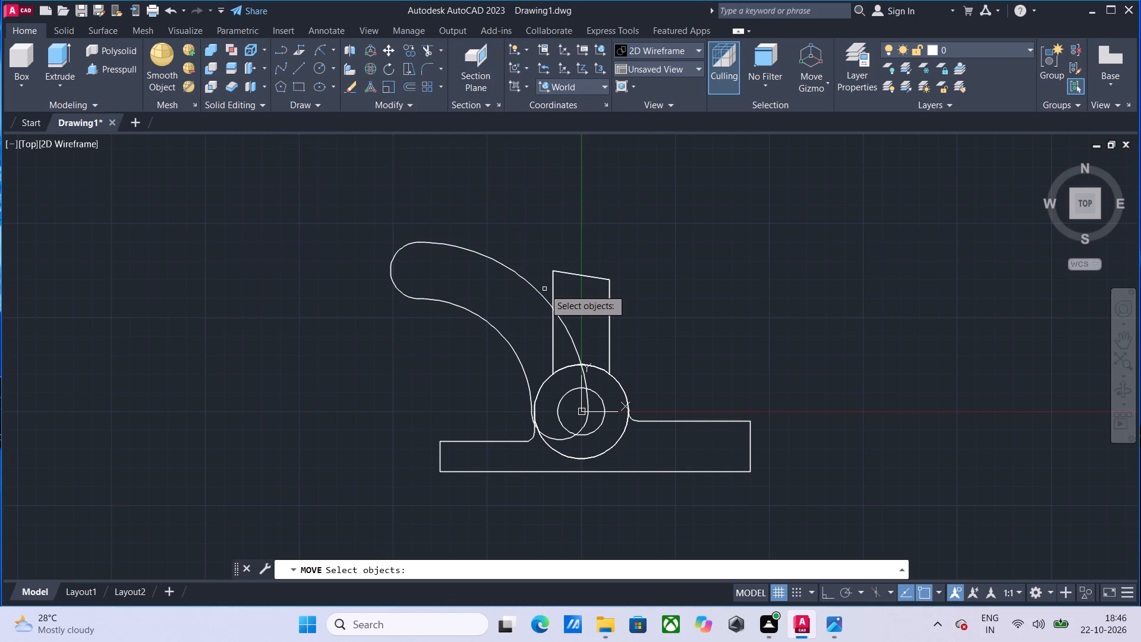
click(540, 292)
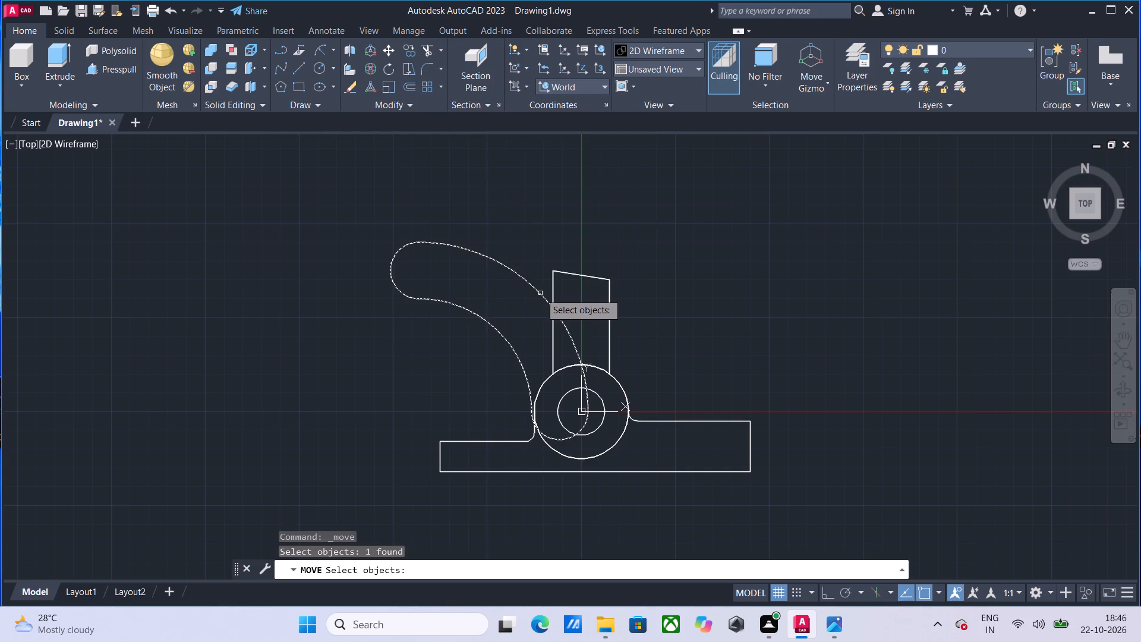
key(Return)
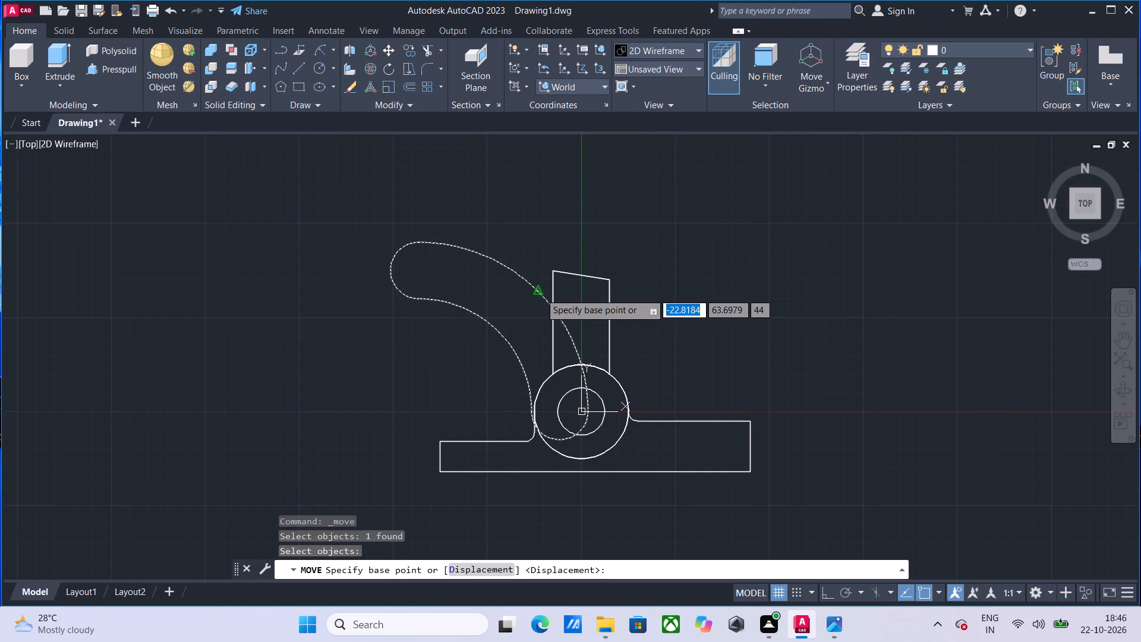
click(562, 438)
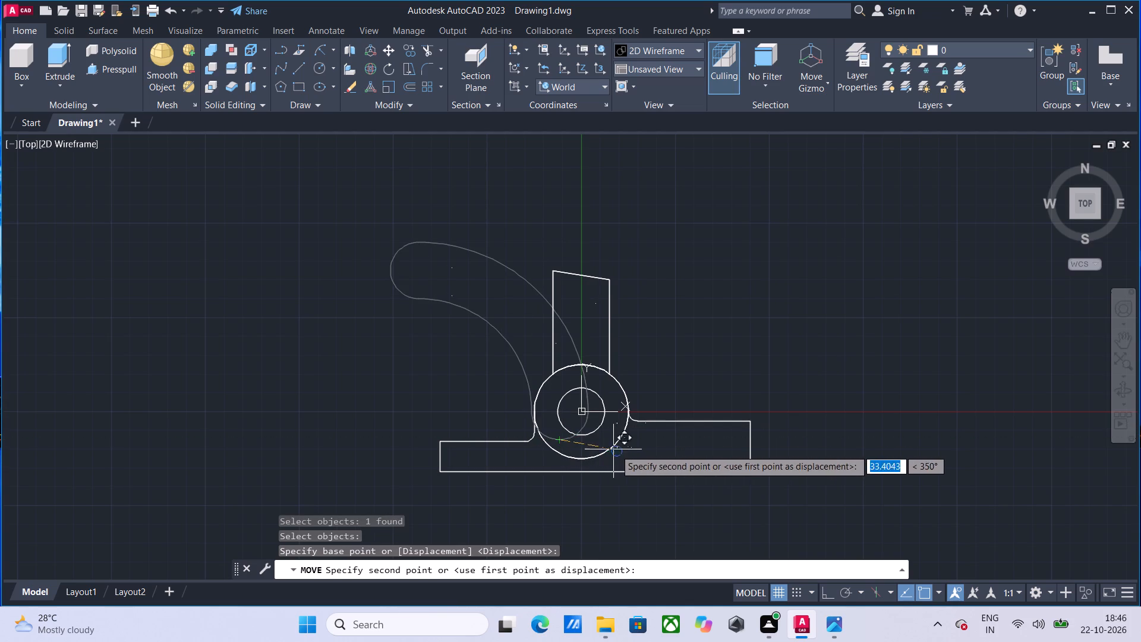
click(730, 442)
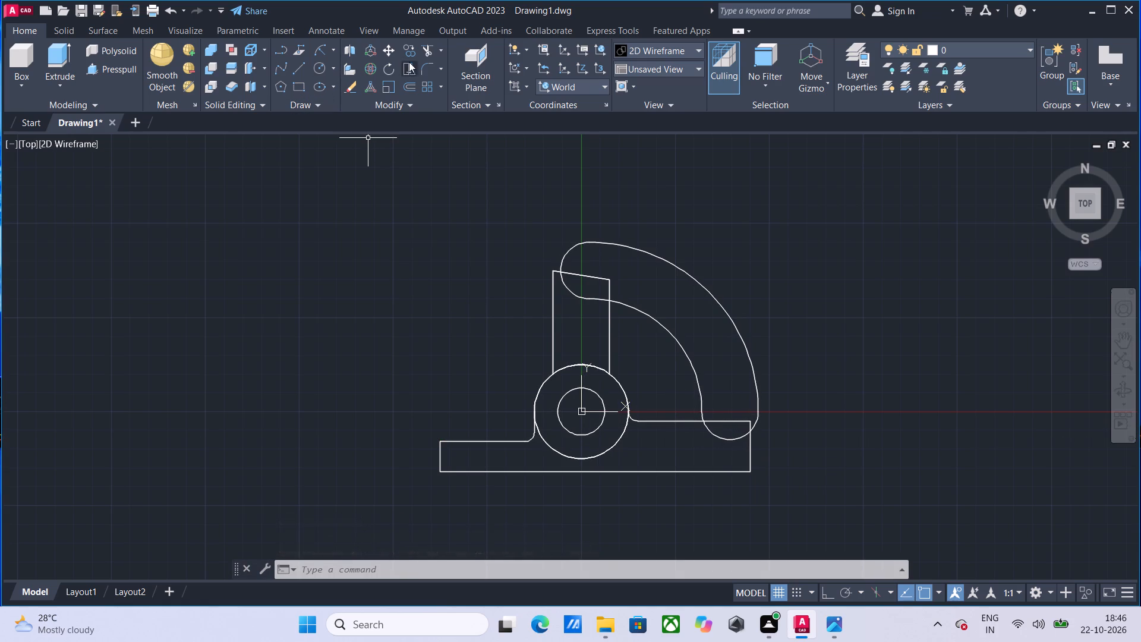
Move the curved slot solid slightly toward negative X and positive Y, using its lower rounded end as the base point.
click(390, 52)
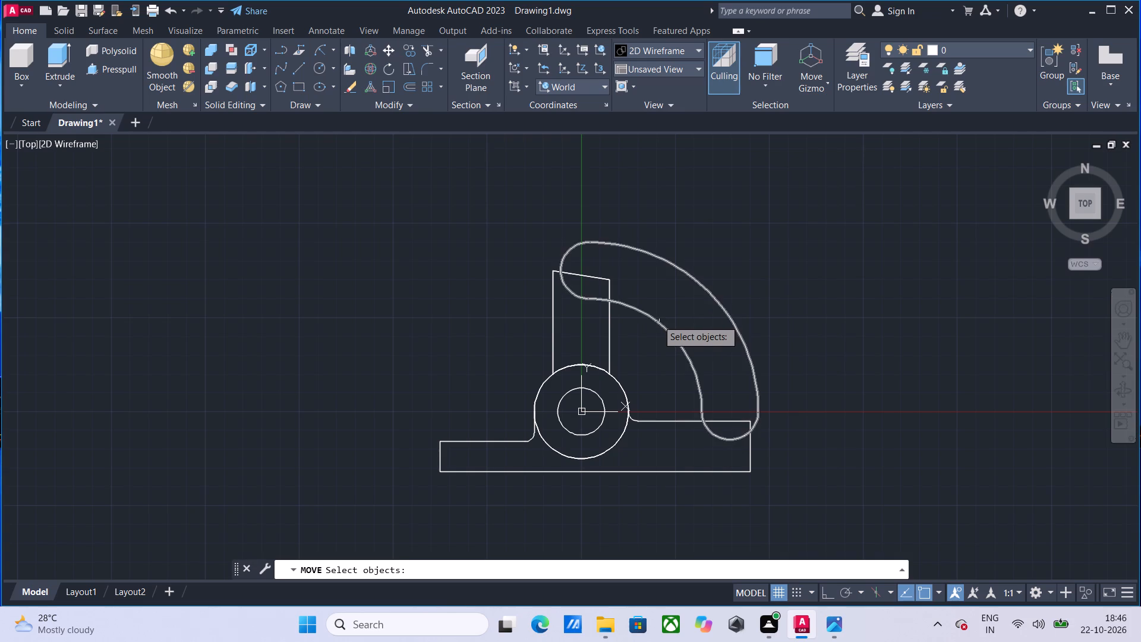
click(657, 320)
key(Return)
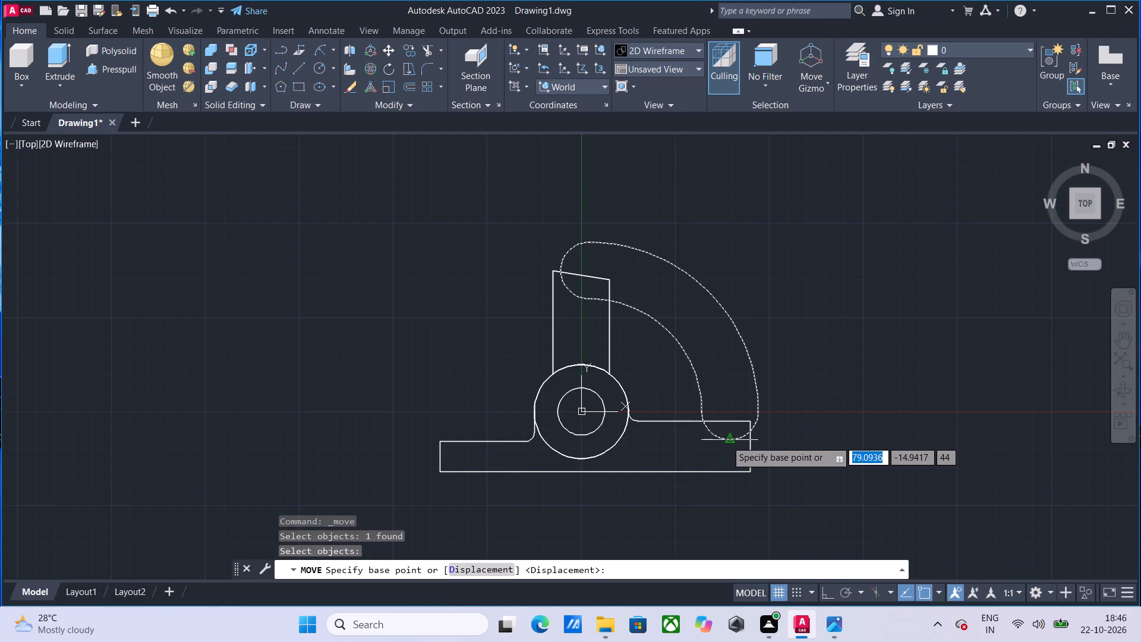
click(726, 440)
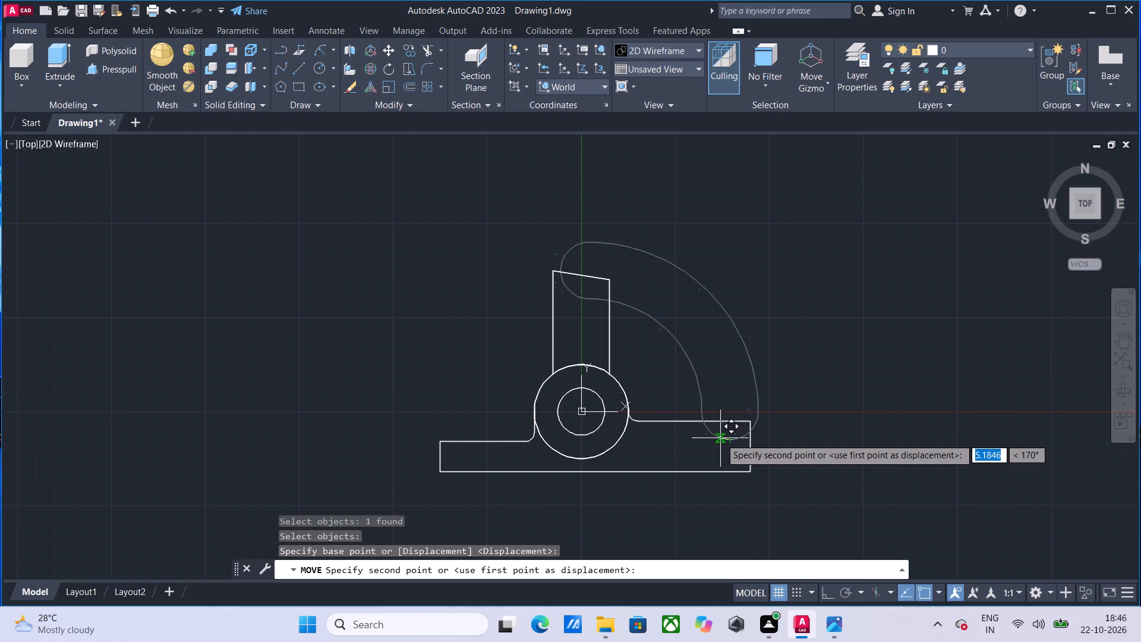
click(713, 439)
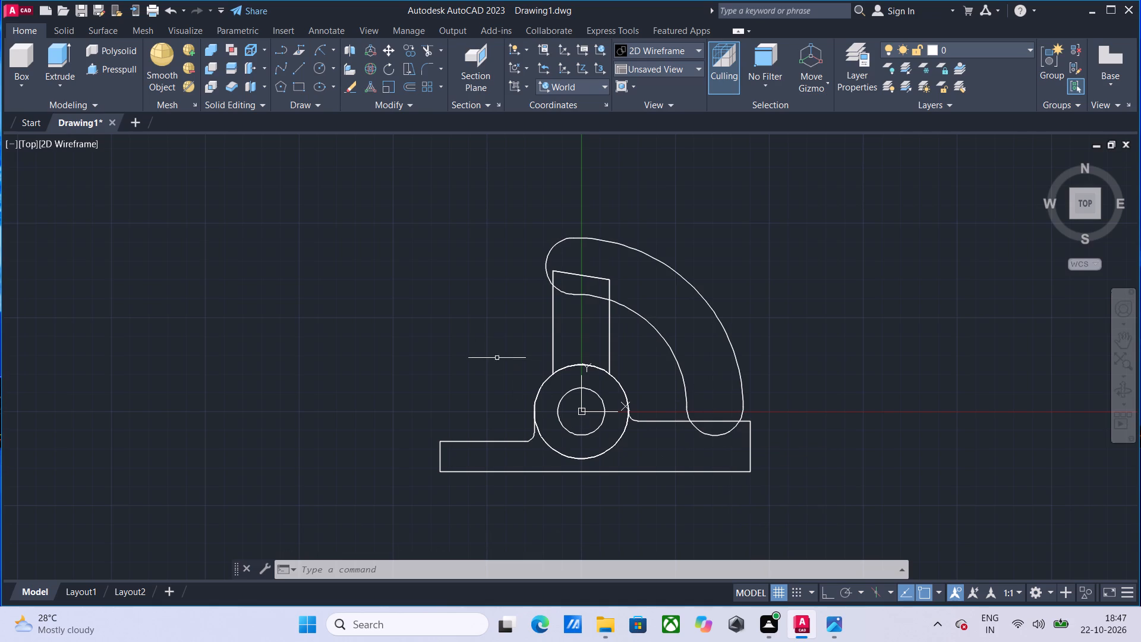
Draw a construction line 75 units long at 0° from the centre of the shaft hub.
click(297, 73)
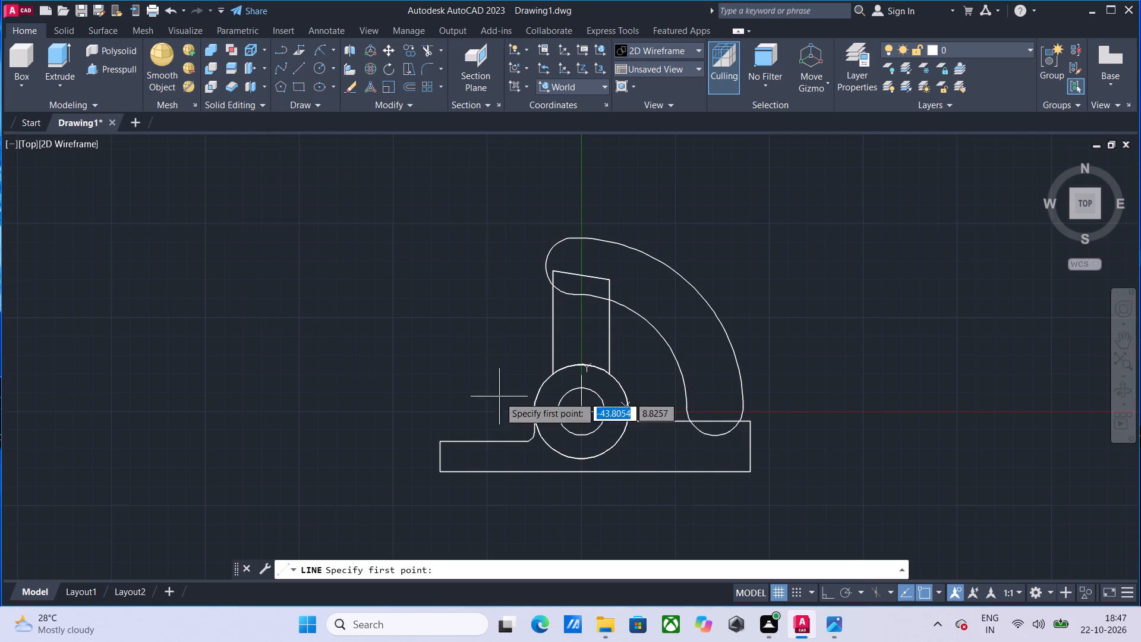
click(580, 410)
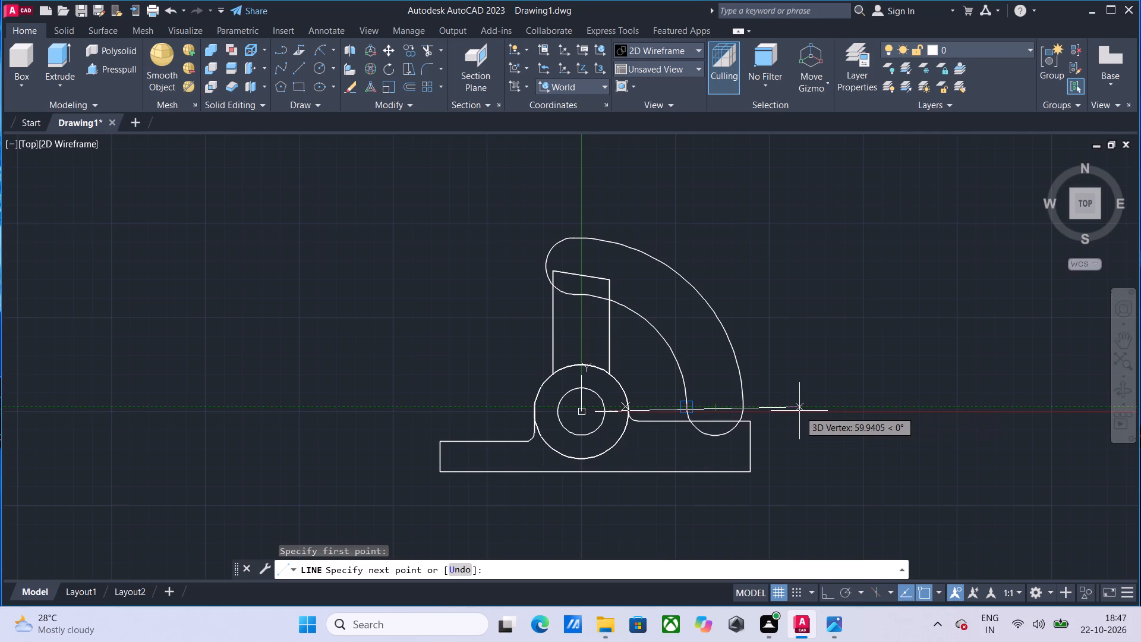
text(90)
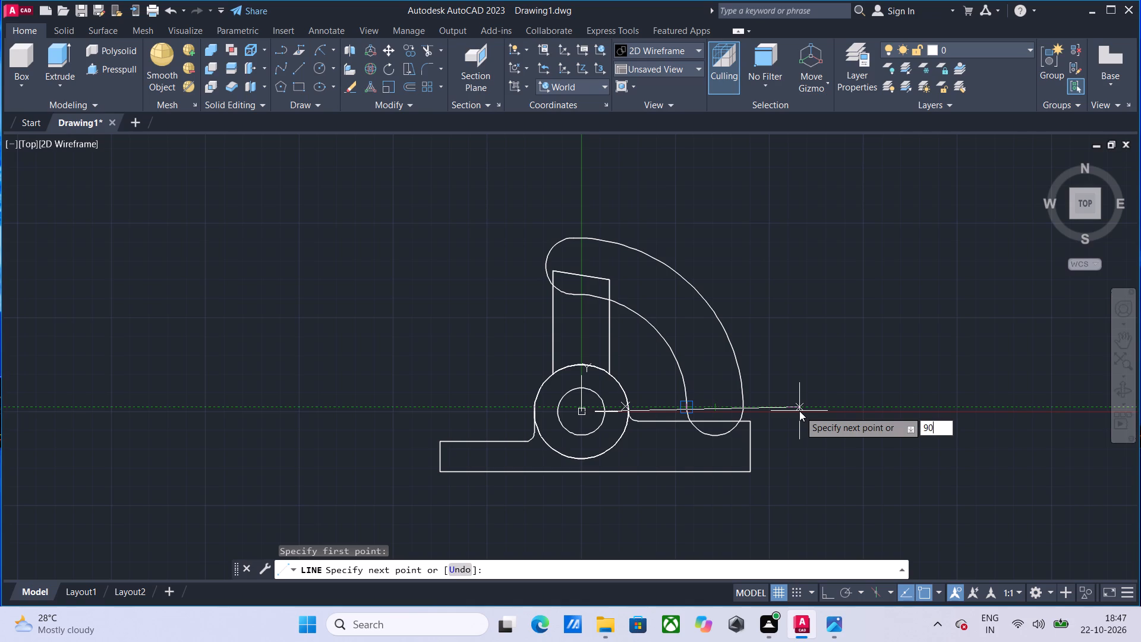
key(ctrl+z)
key(BackSpace)
text(75)
key(shift+less)
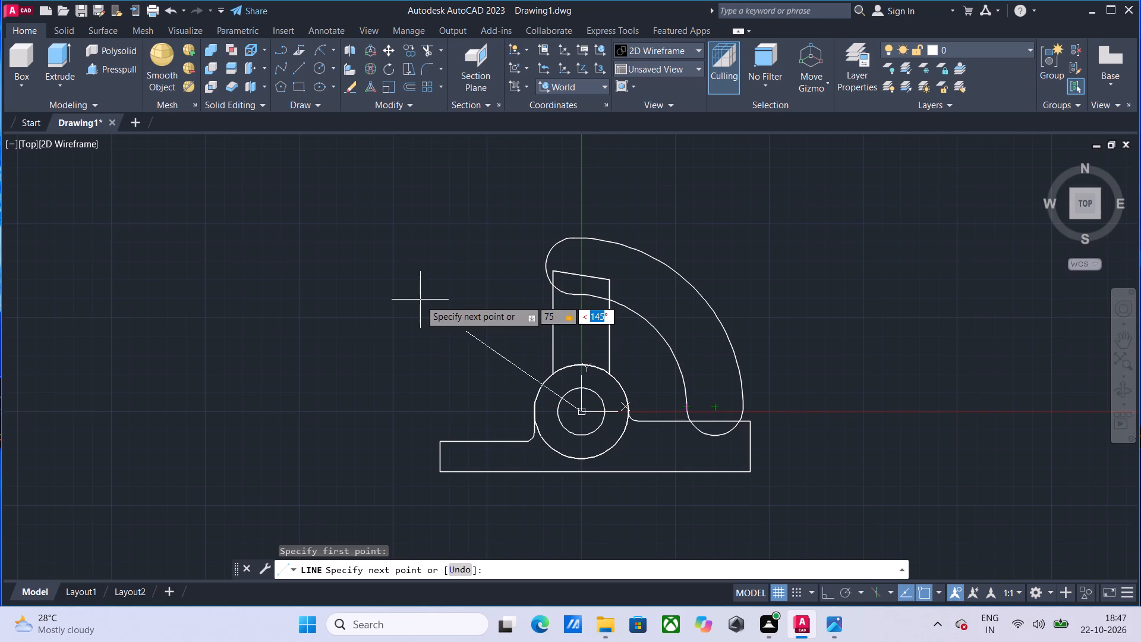
key(0)
key(Return)
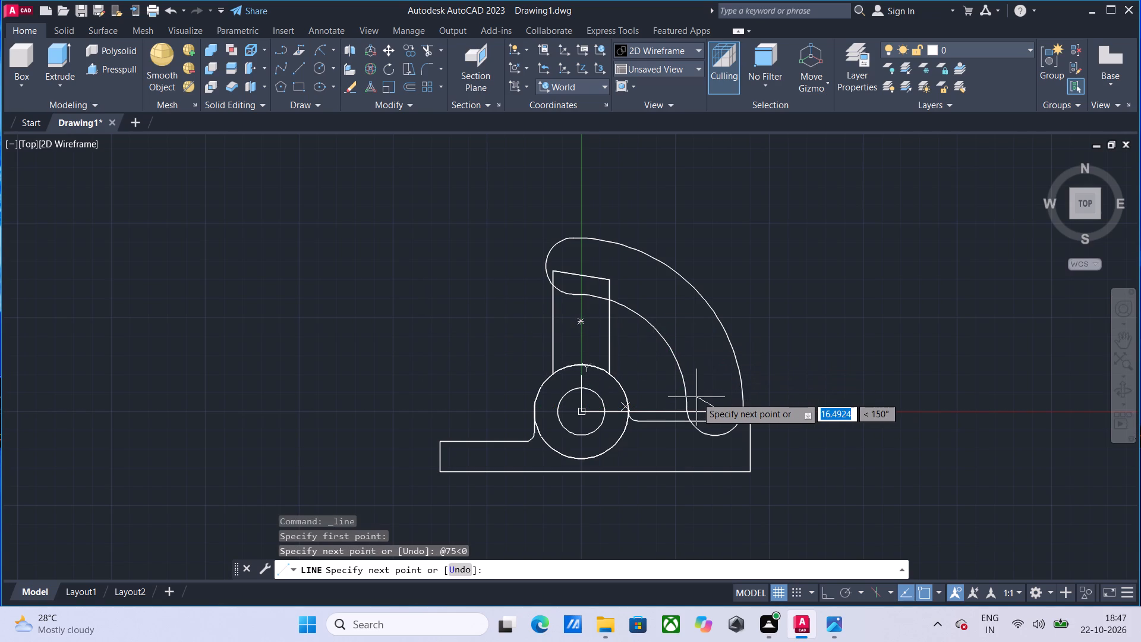
key(Escape)
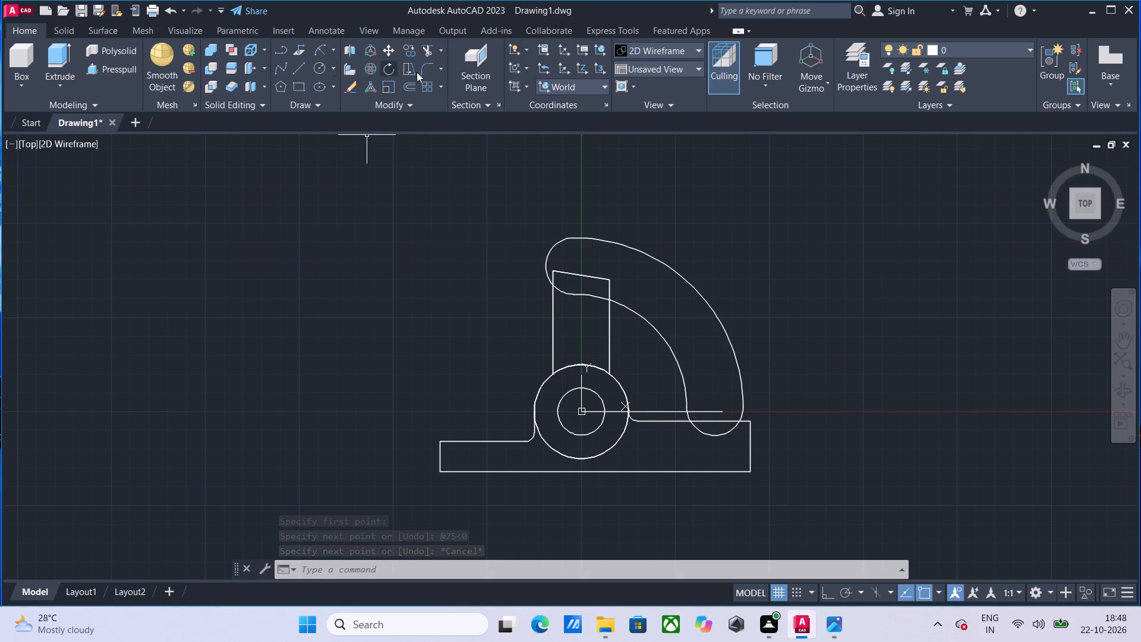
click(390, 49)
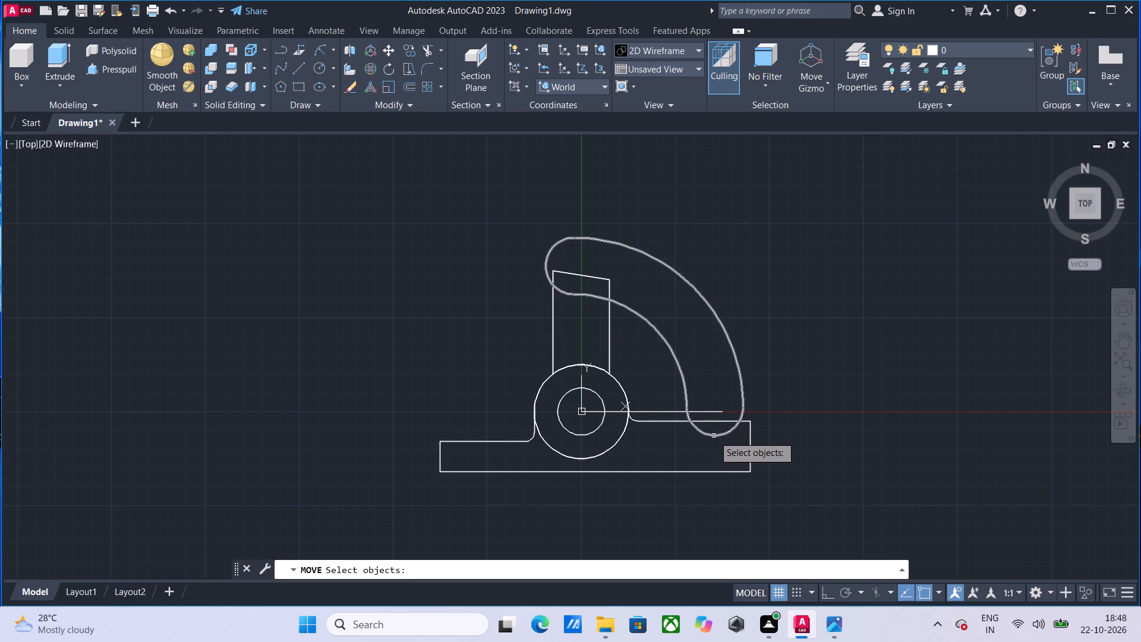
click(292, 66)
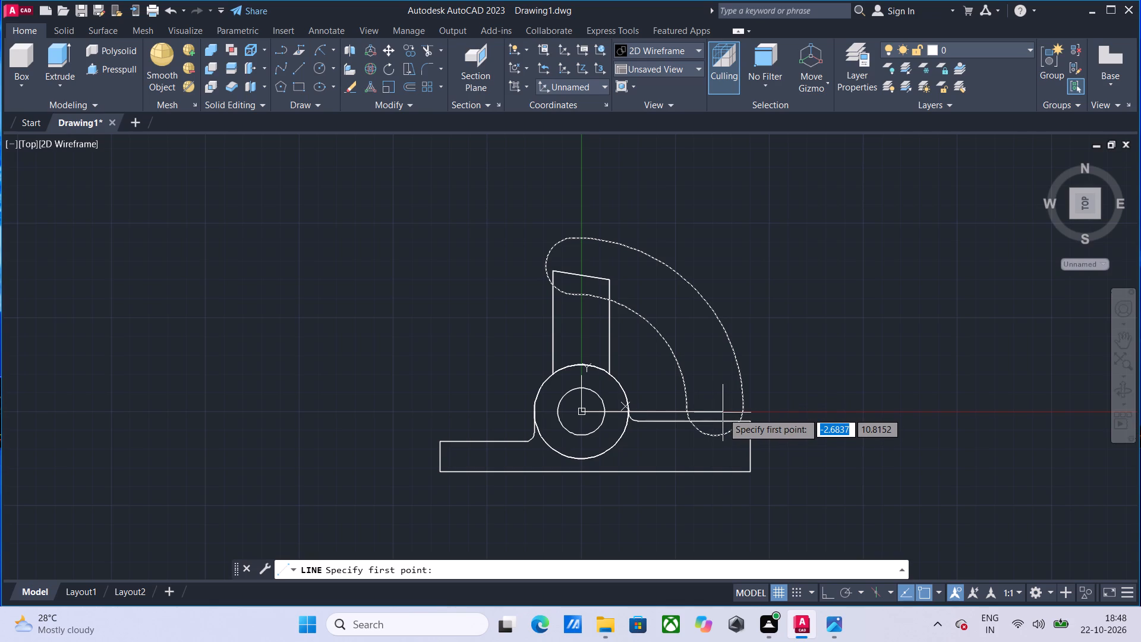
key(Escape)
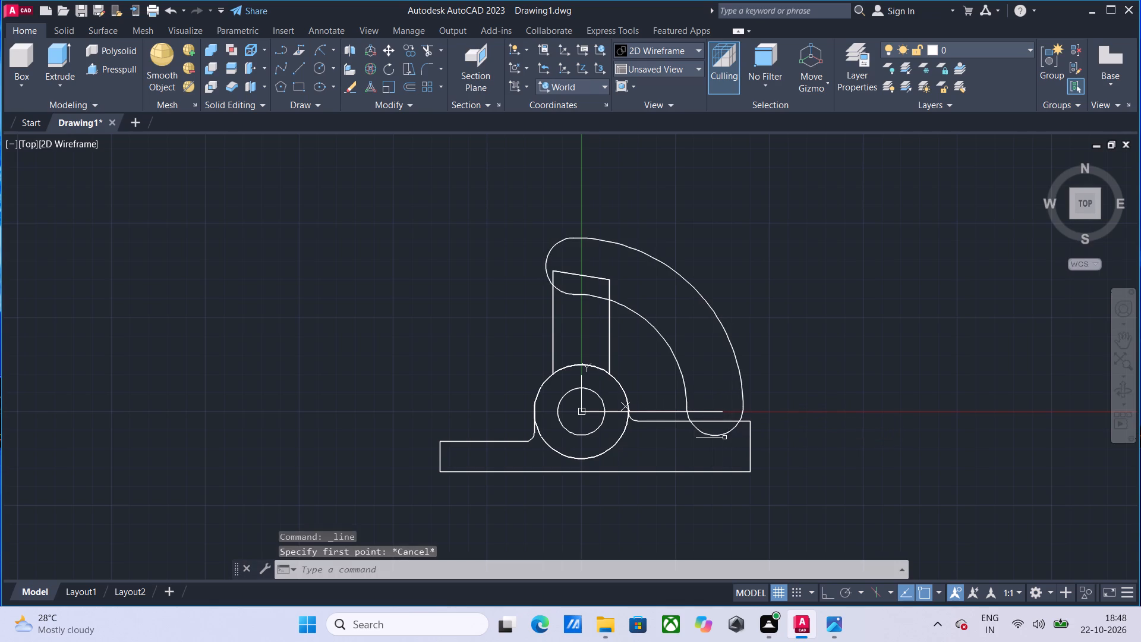
Draw a 15-unit construction line in the negative Y direction from the outer end of the 75-unit line.
key(l)
key(Return)
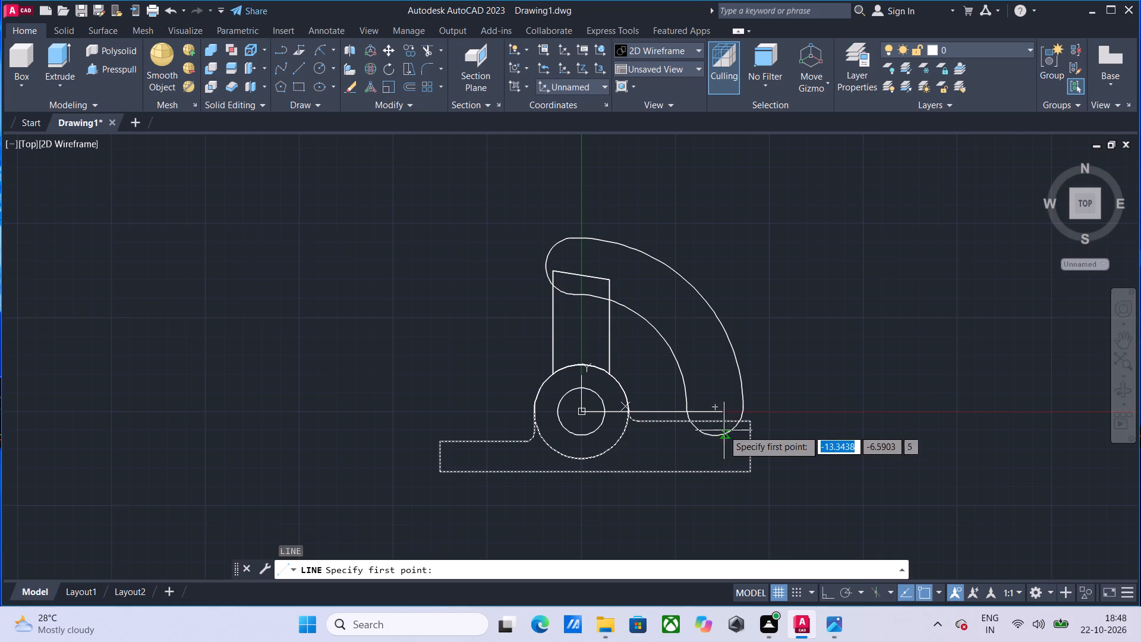
click(721, 414)
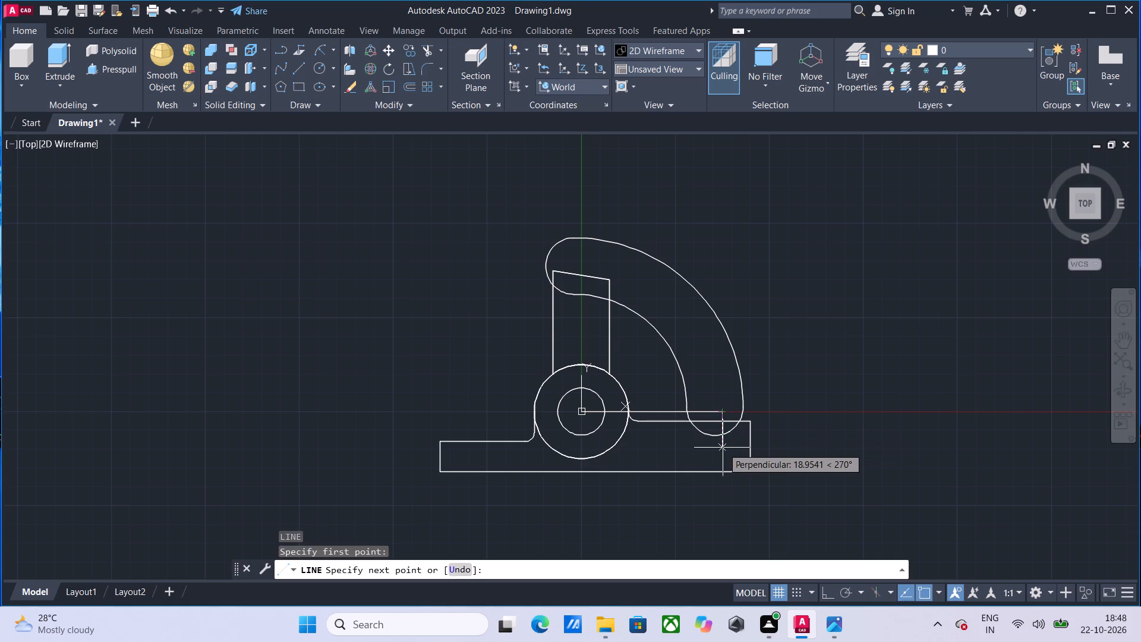
text(15)
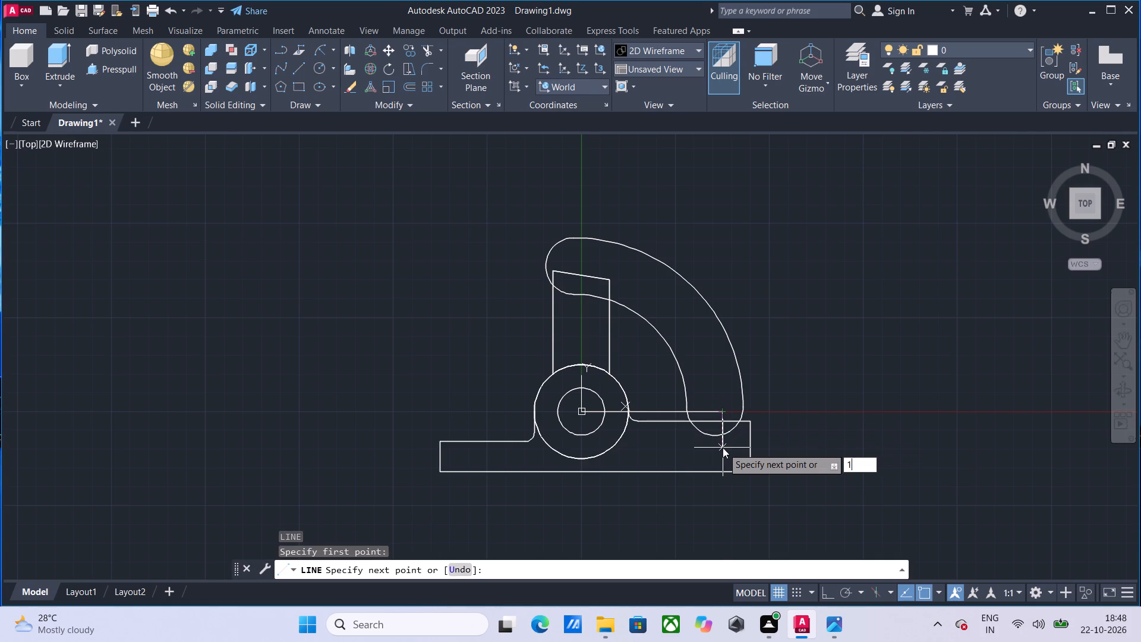
key(Return)
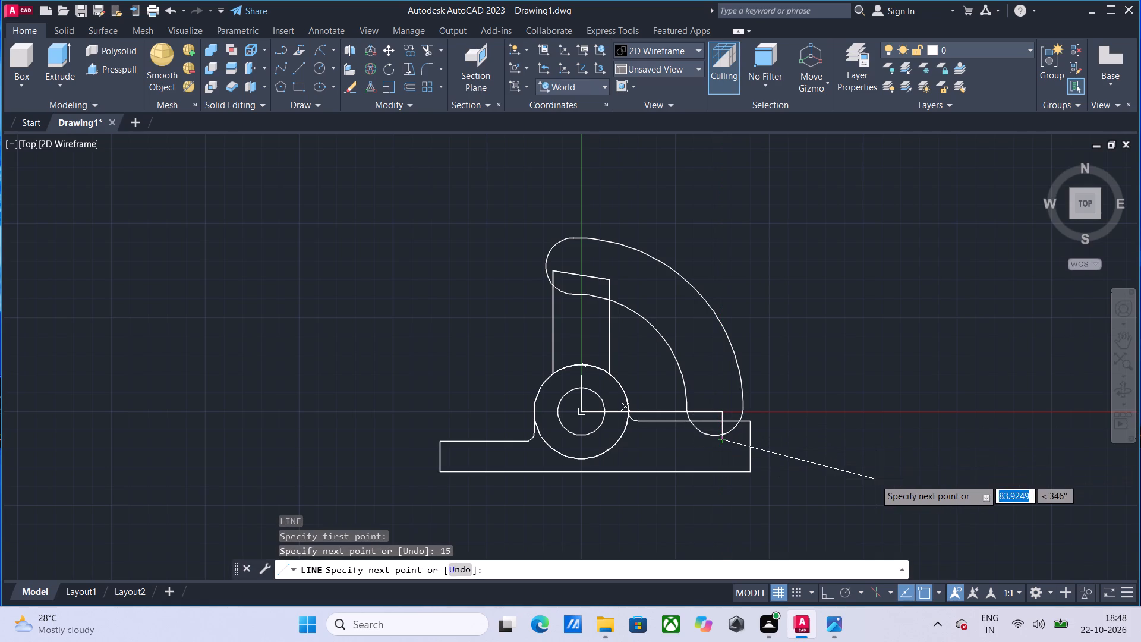
key(Escape)
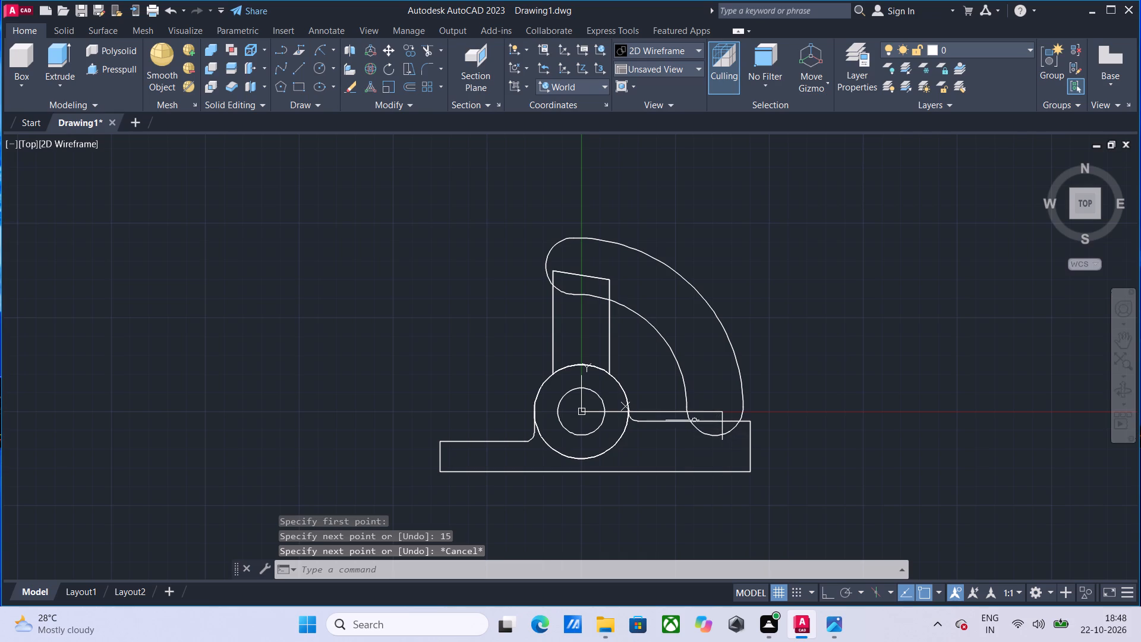
Move the curved slot solid in positive X so its lower rounded end lines up with the 15-unit construction line.
click(382, 53)
click(711, 435)
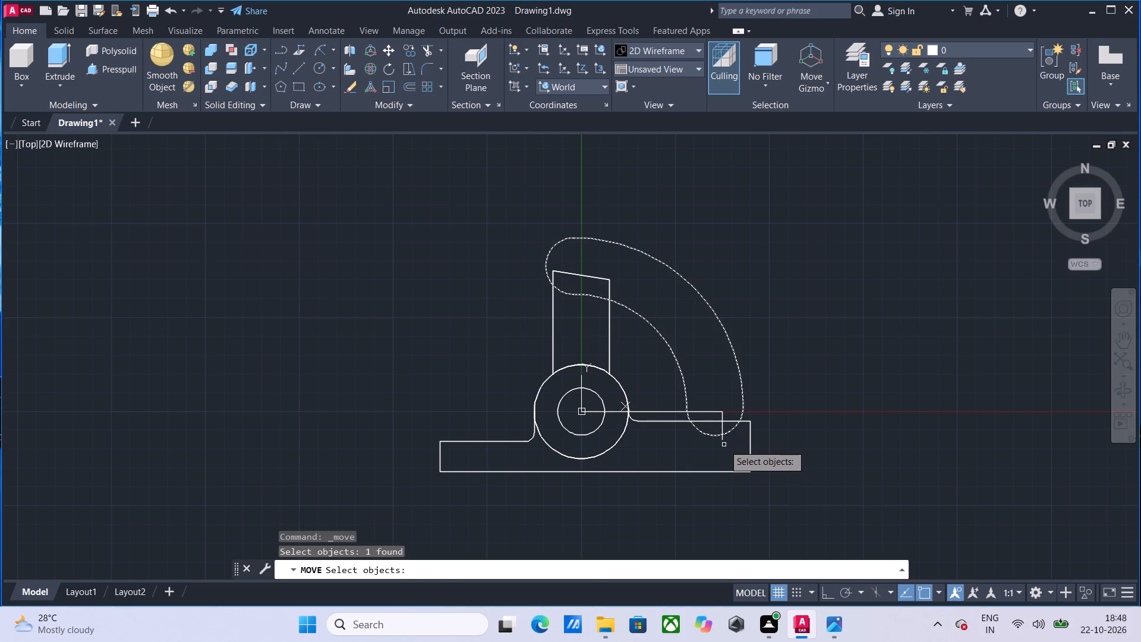
key(Return)
click(712, 435)
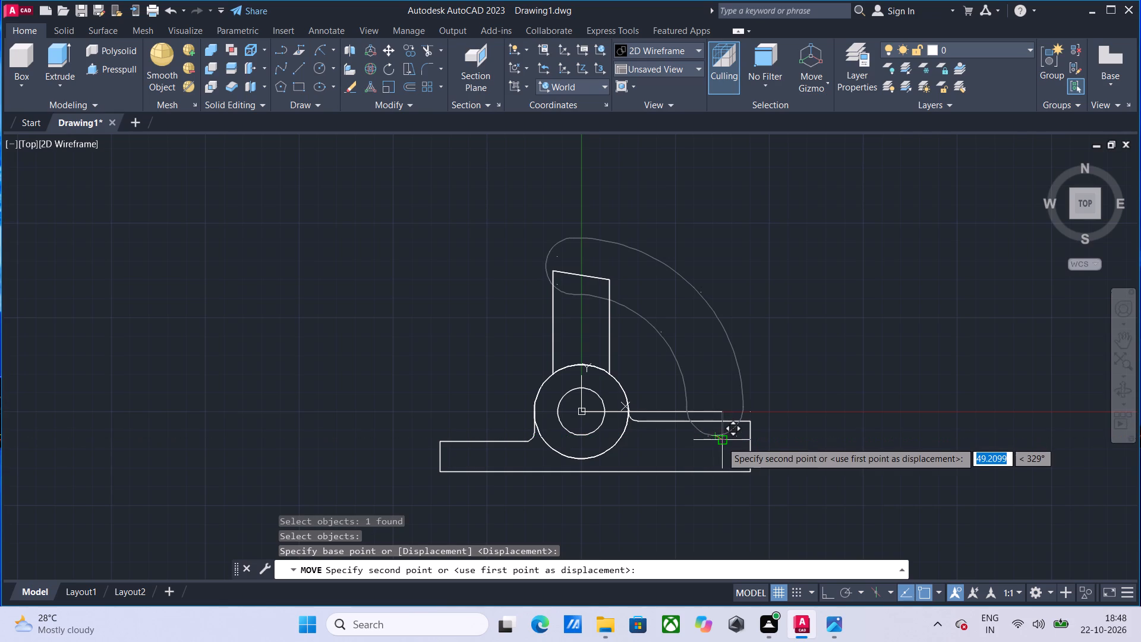
click(721, 436)
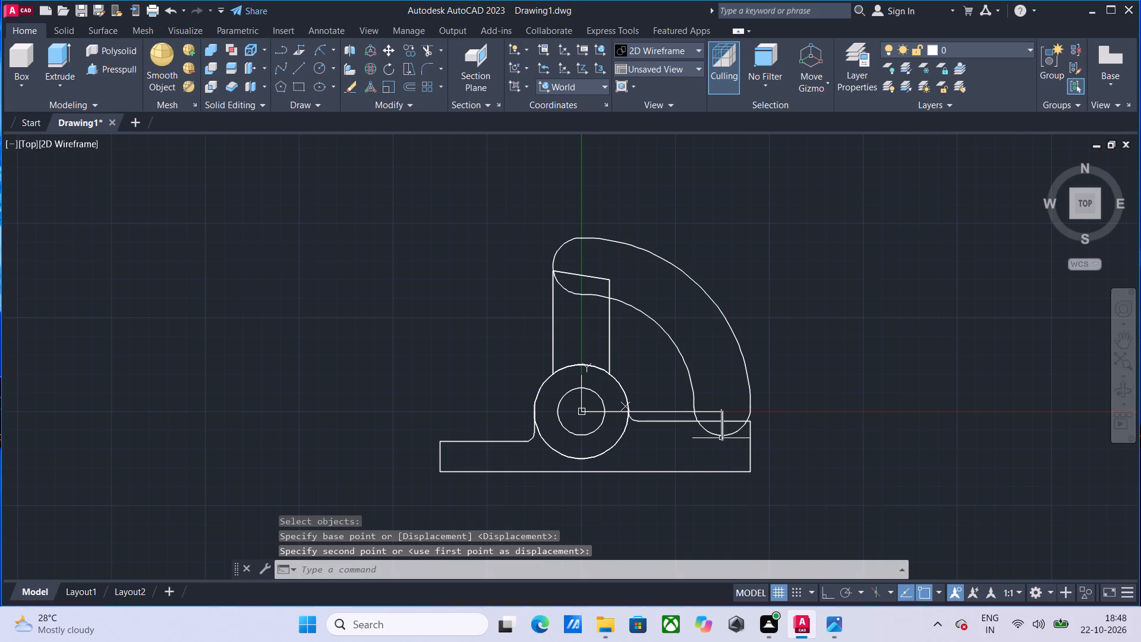
Move the curved slot solid from its lower end's quadrant to the bottom endpoint of the 15-unit construction line.
key(Return)
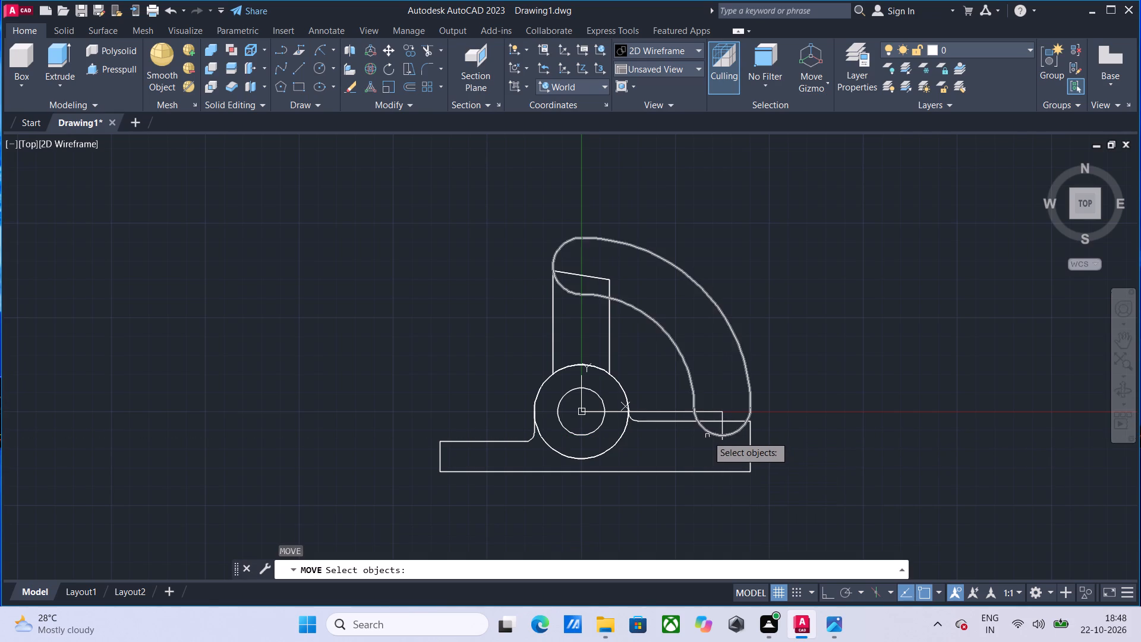
click(709, 435)
key(Return)
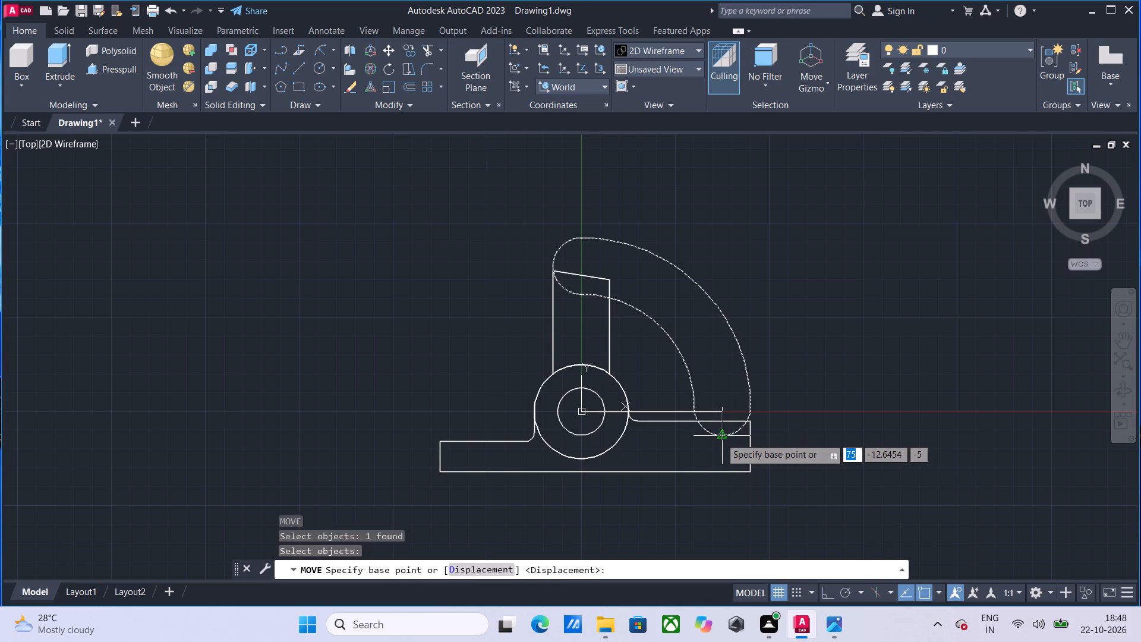
click(720, 437)
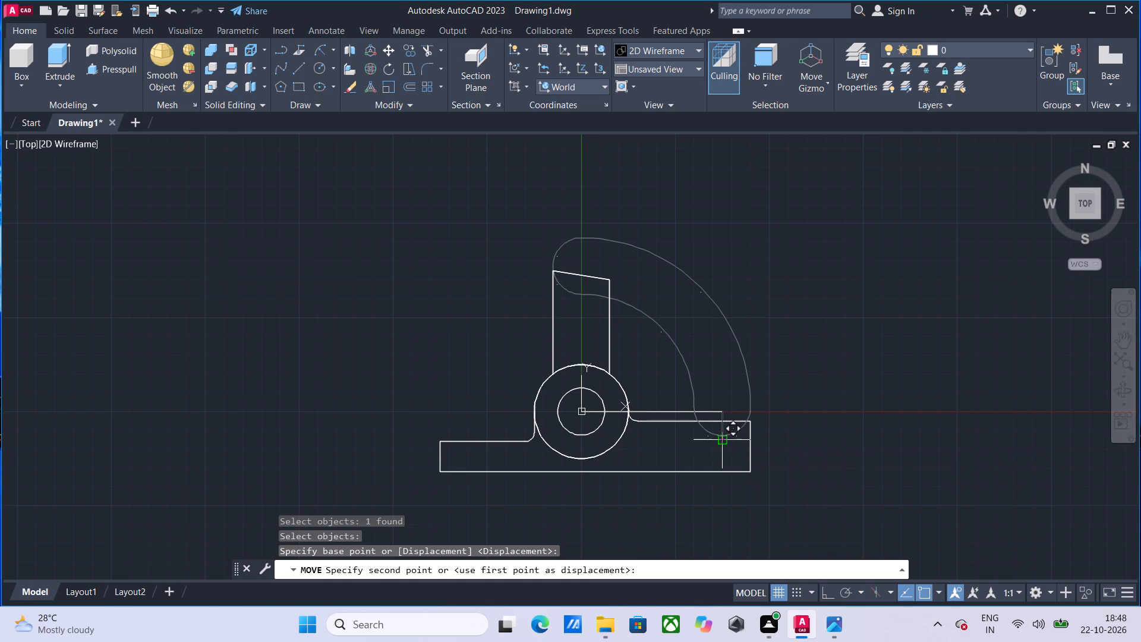
click(723, 442)
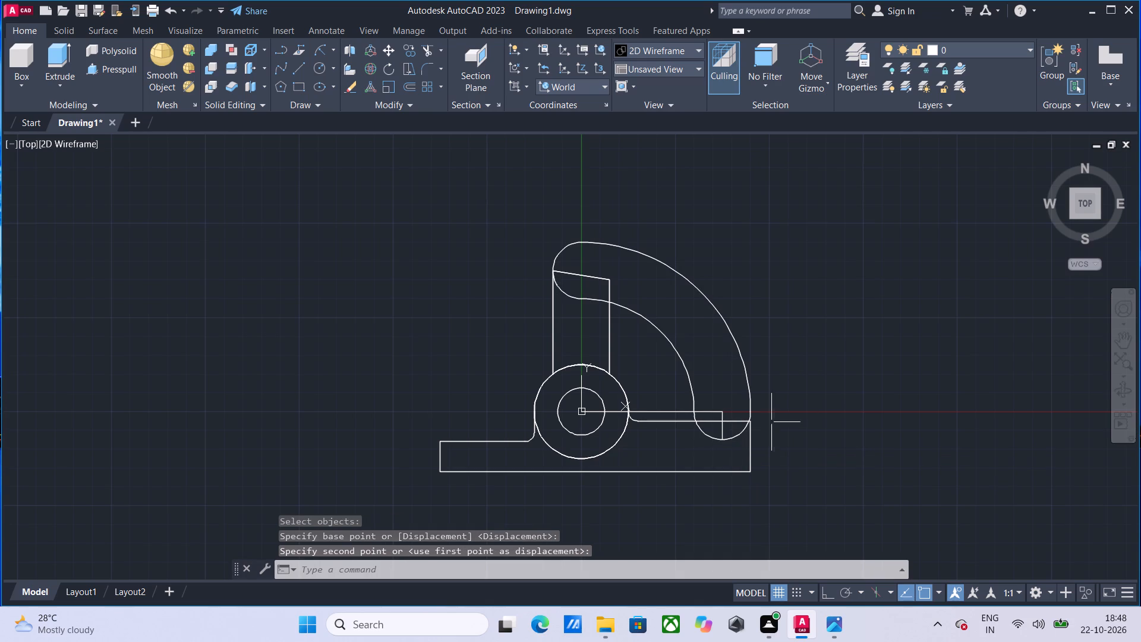
Delete the 75-unit and 15-unit construction lines.
scroll(764, 432, up, 3)
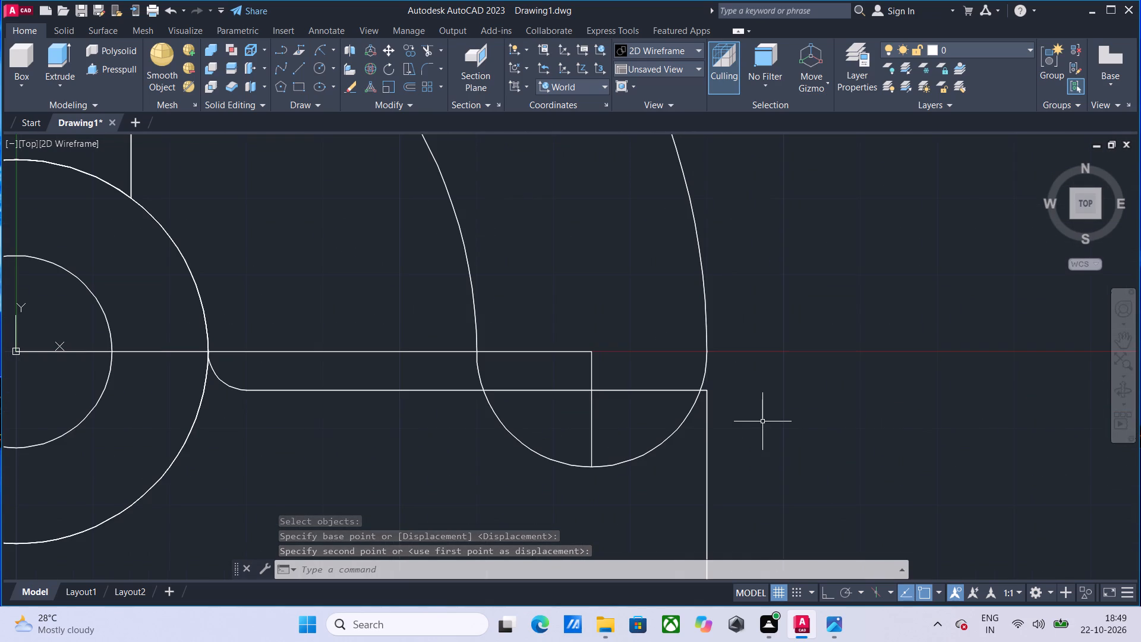
scroll(747, 420, down, 2)
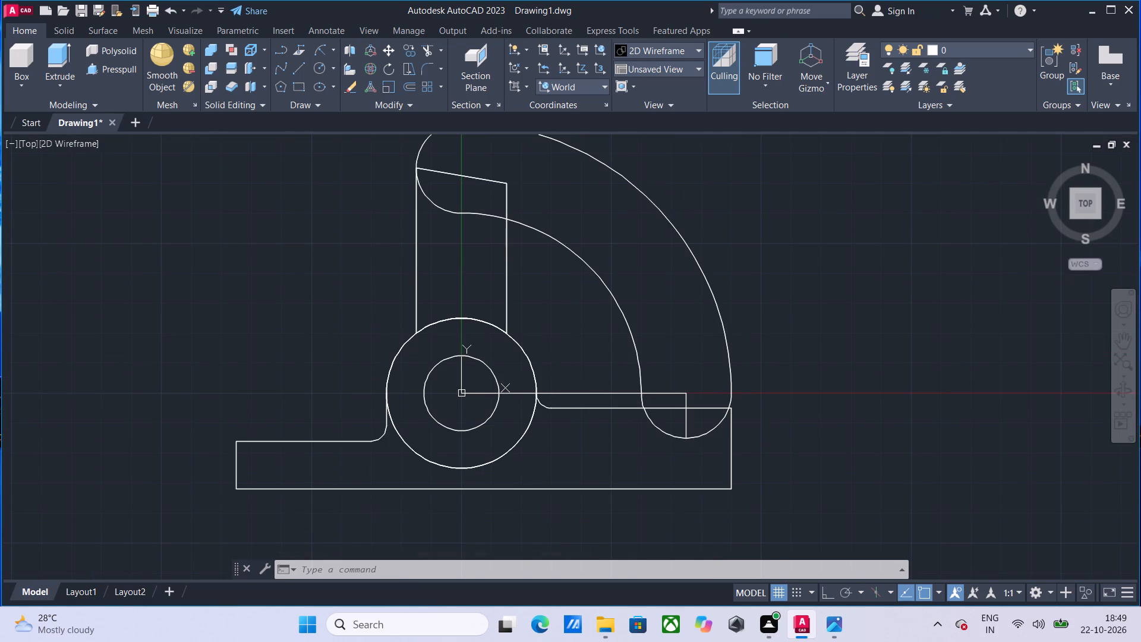
click(664, 392)
click(686, 401)
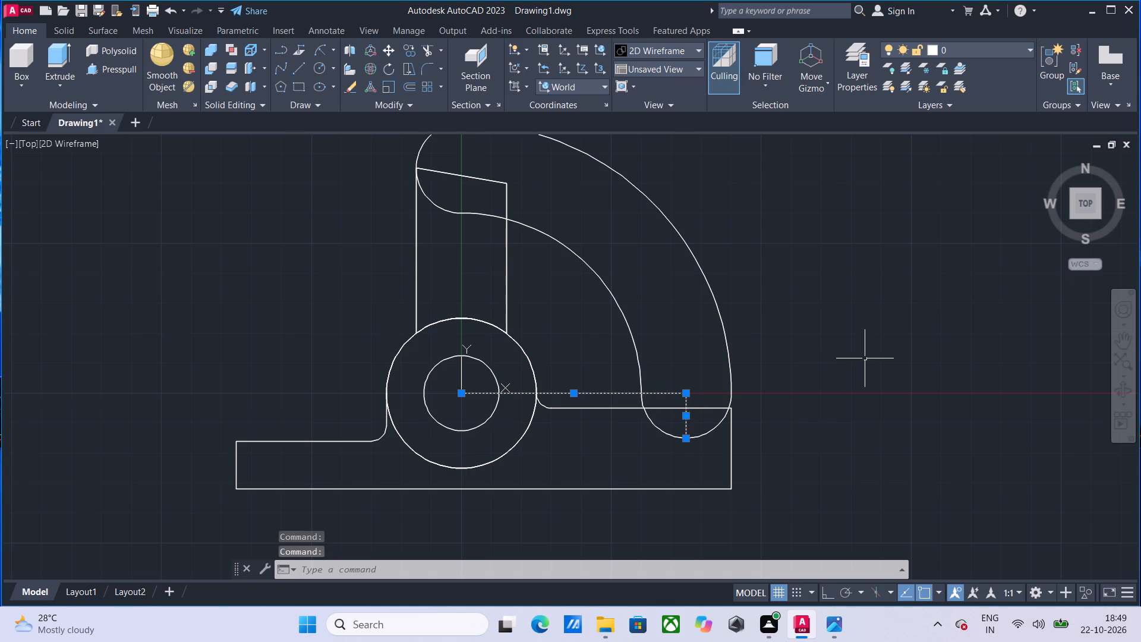
key(Delete)
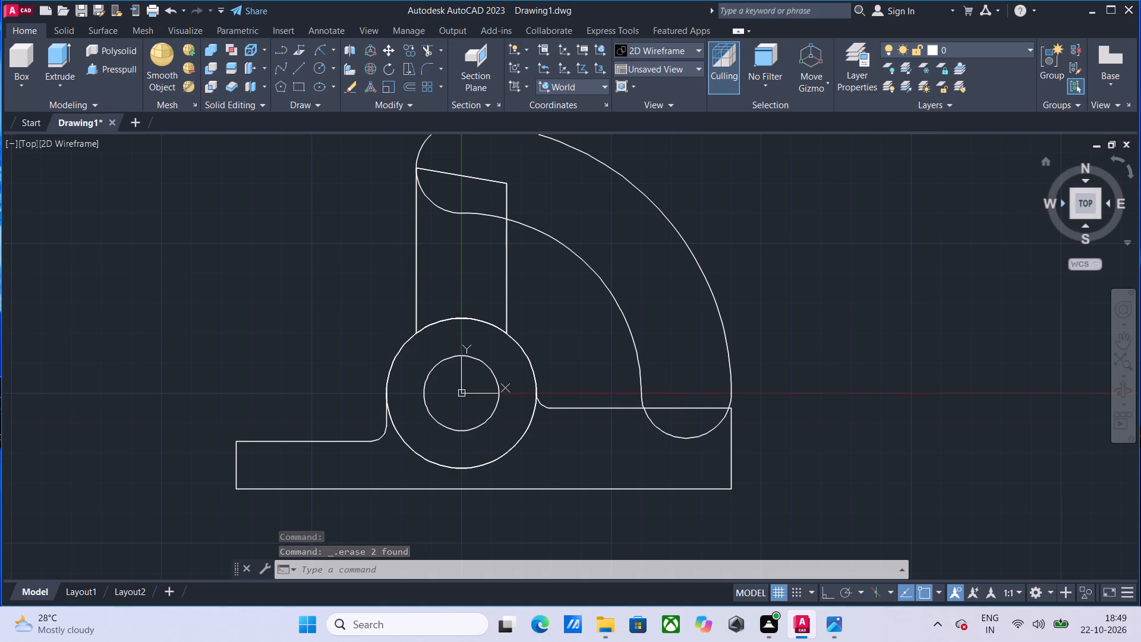
In the SW isometric view, move the curved slot solid 61 units straight up along Z.
click(1073, 215)
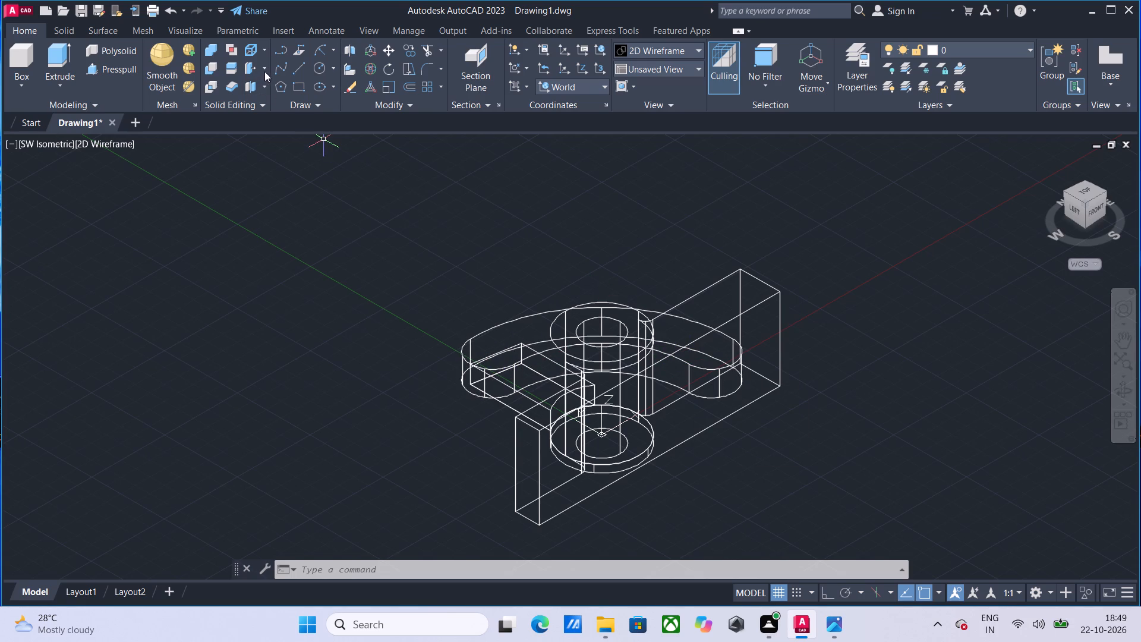
click(394, 48)
click(690, 367)
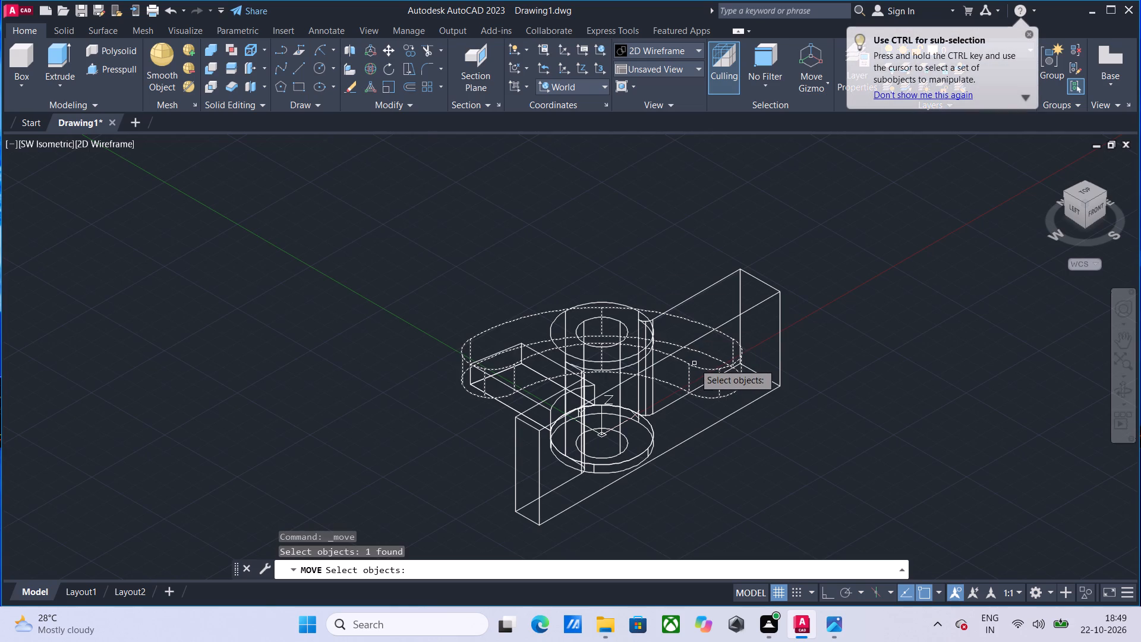
key(Return)
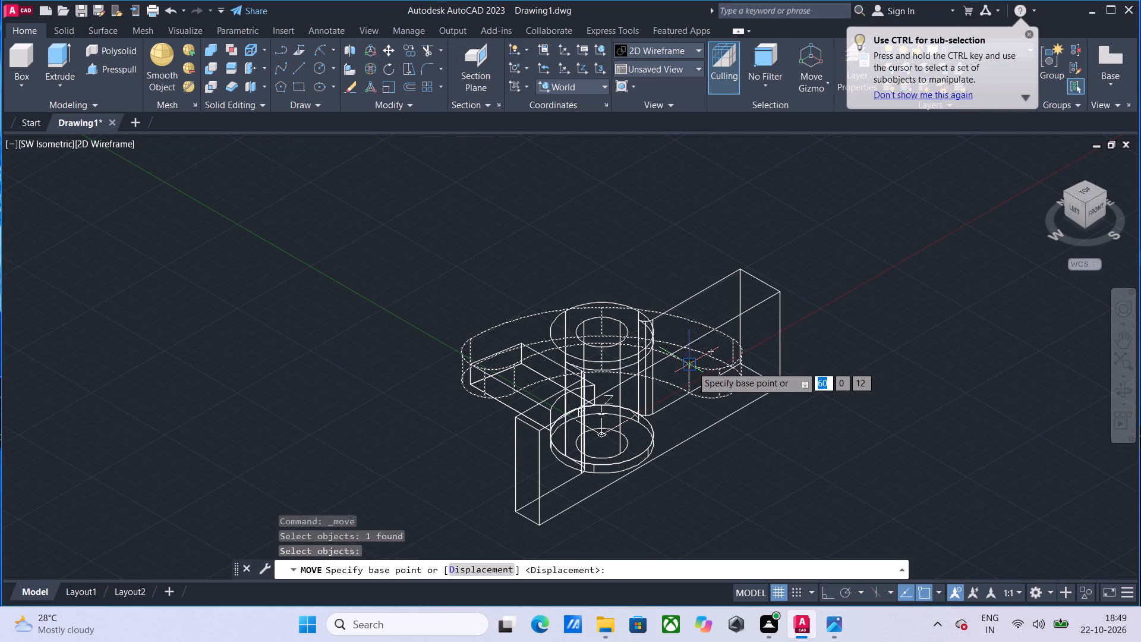
click(688, 364)
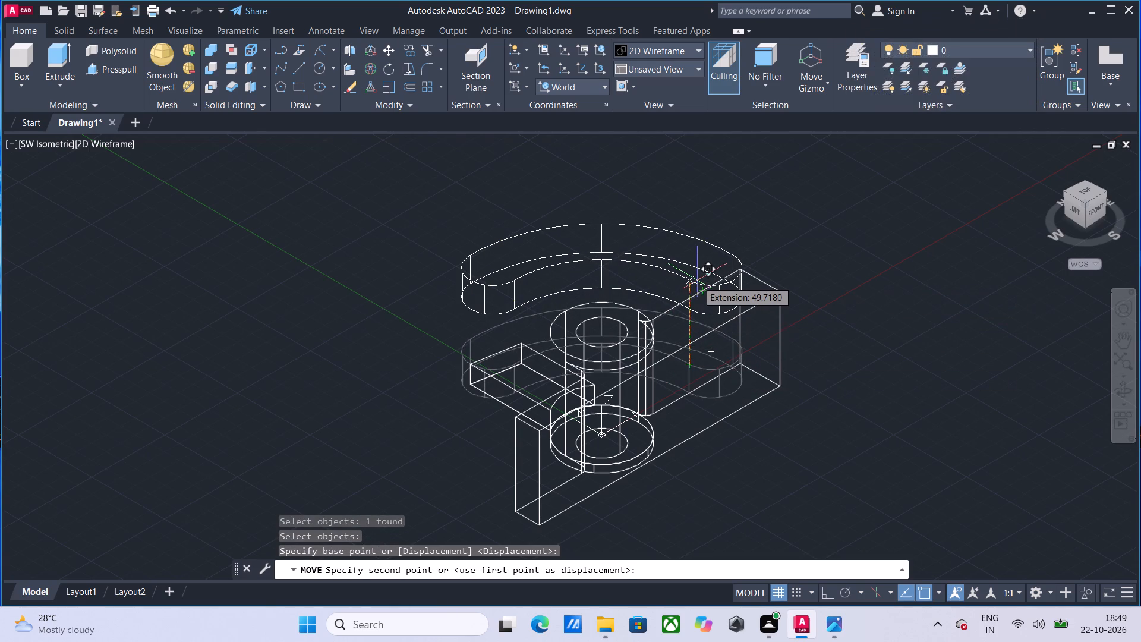
text(61)
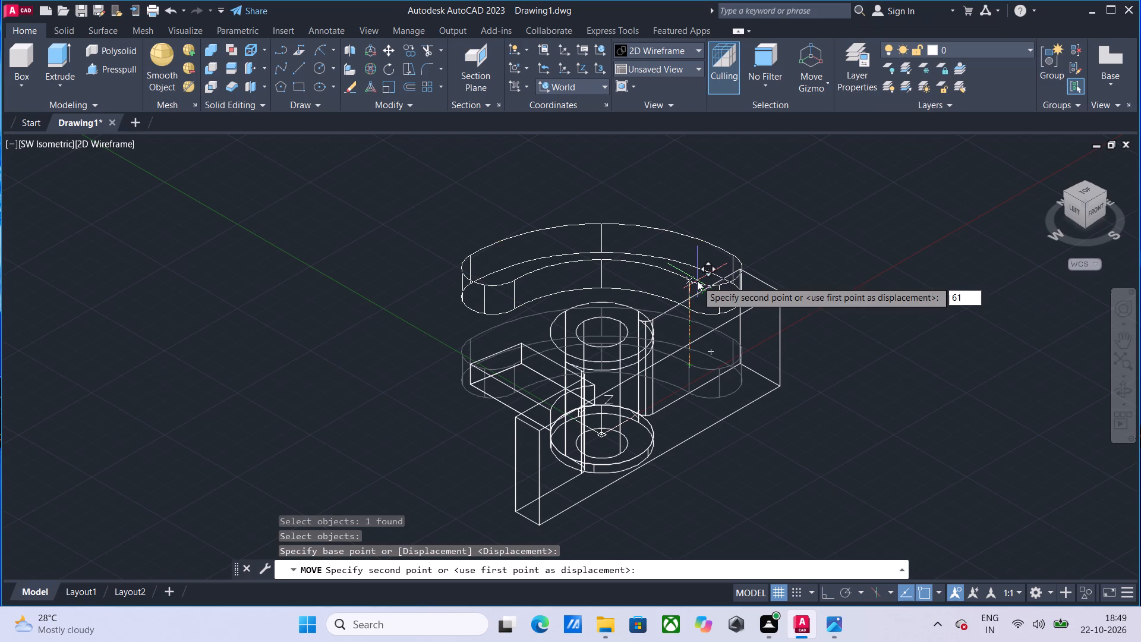
key(Return)
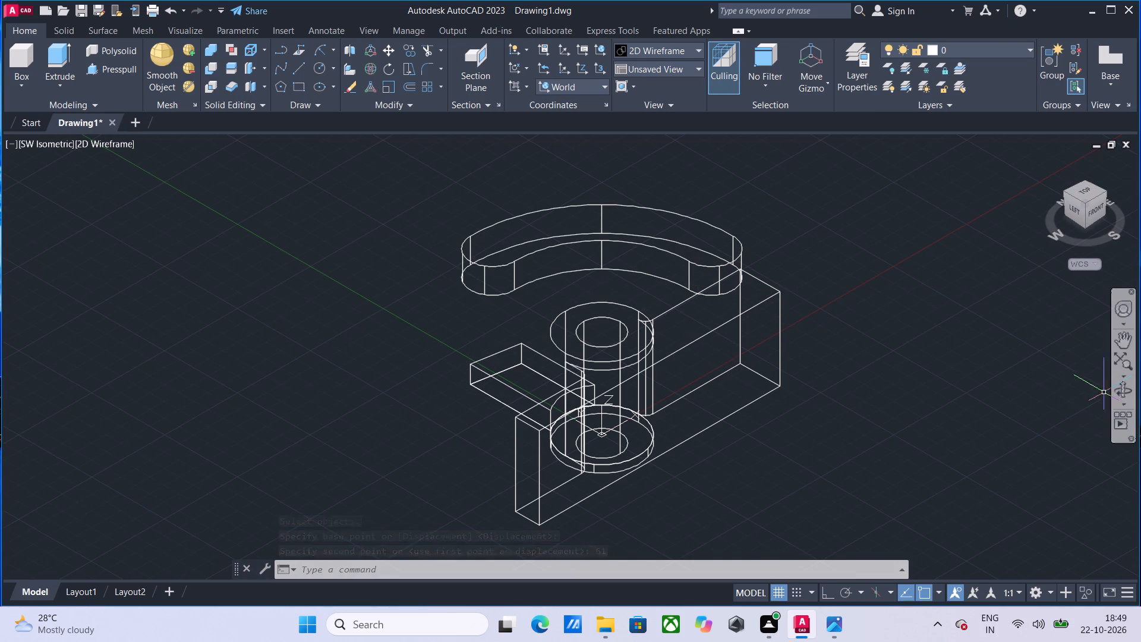
Move the curved slot solid 15 units downward, using the bottom centre of its rounded end near the base plate as base point.
click(1121, 391)
drag(904, 361, 918, 385)
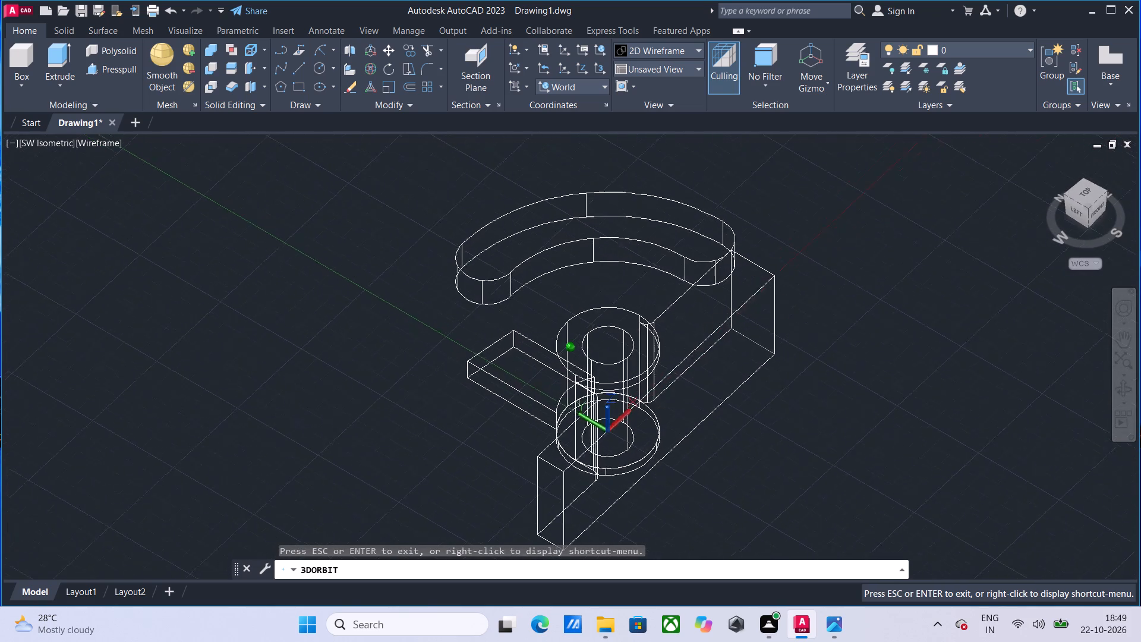
drag(918, 385, 985, 308)
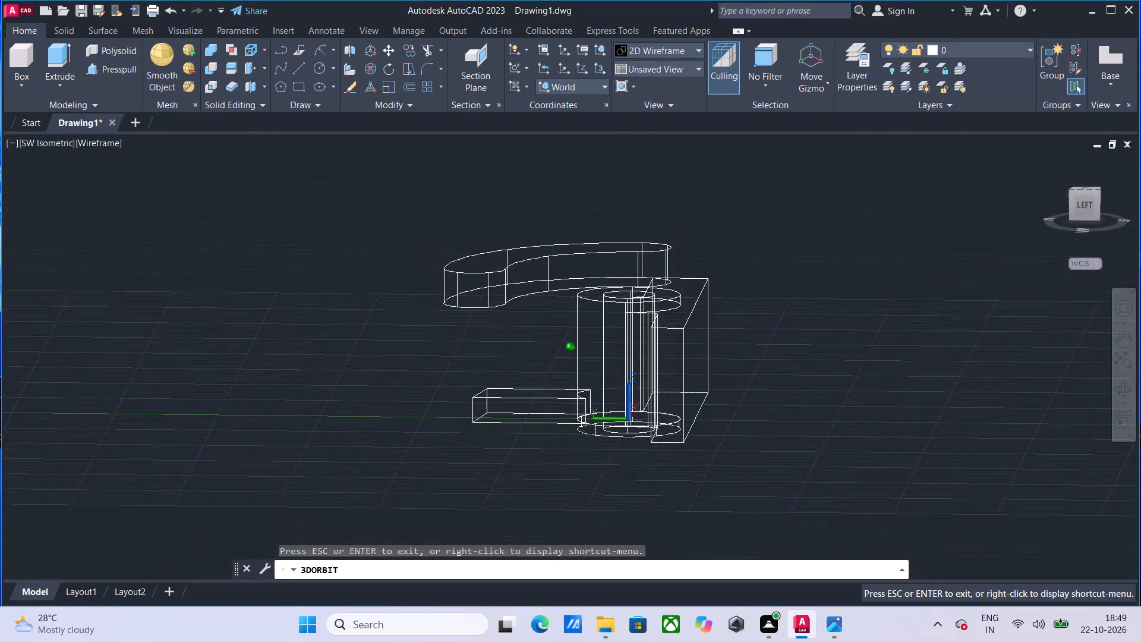
drag(985, 308, 730, 367)
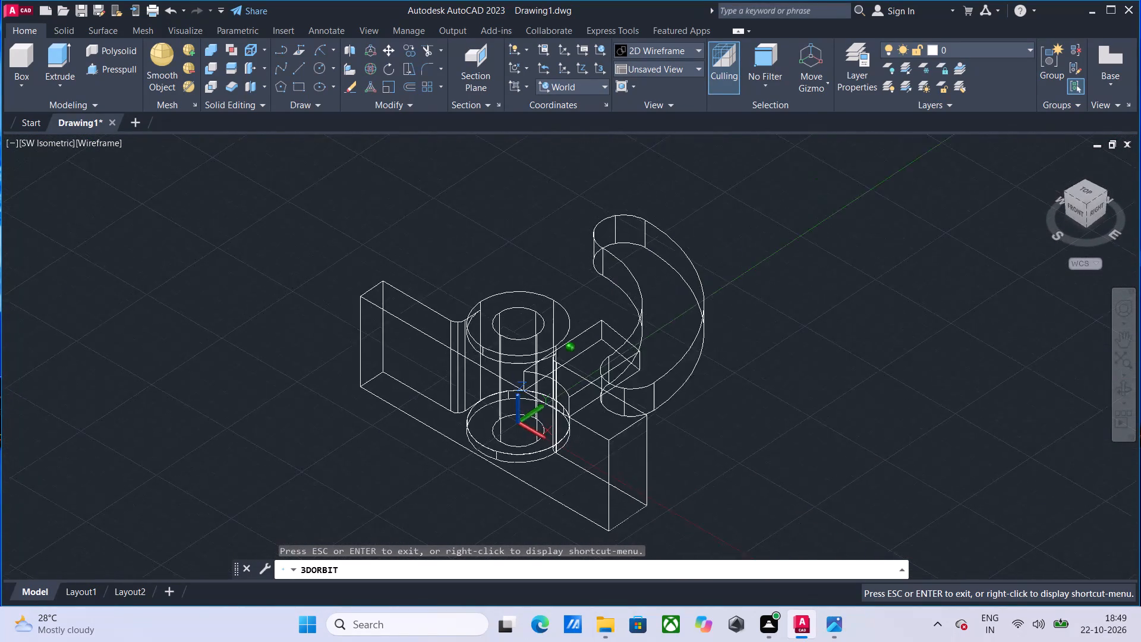
drag(730, 367, 722, 327)
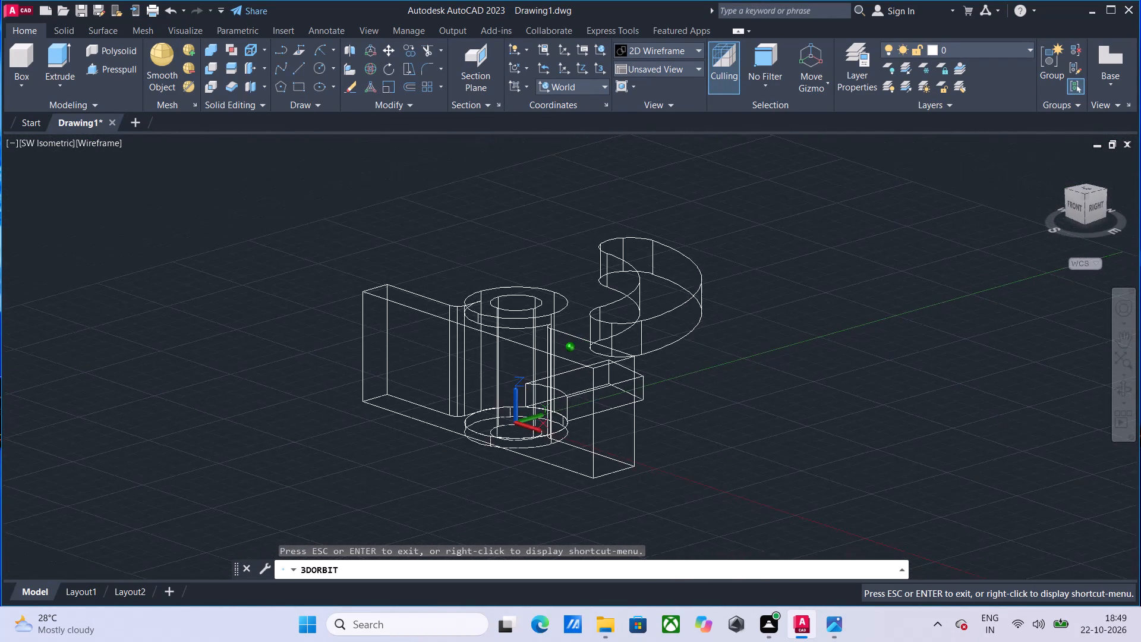
drag(722, 327, 776, 338)
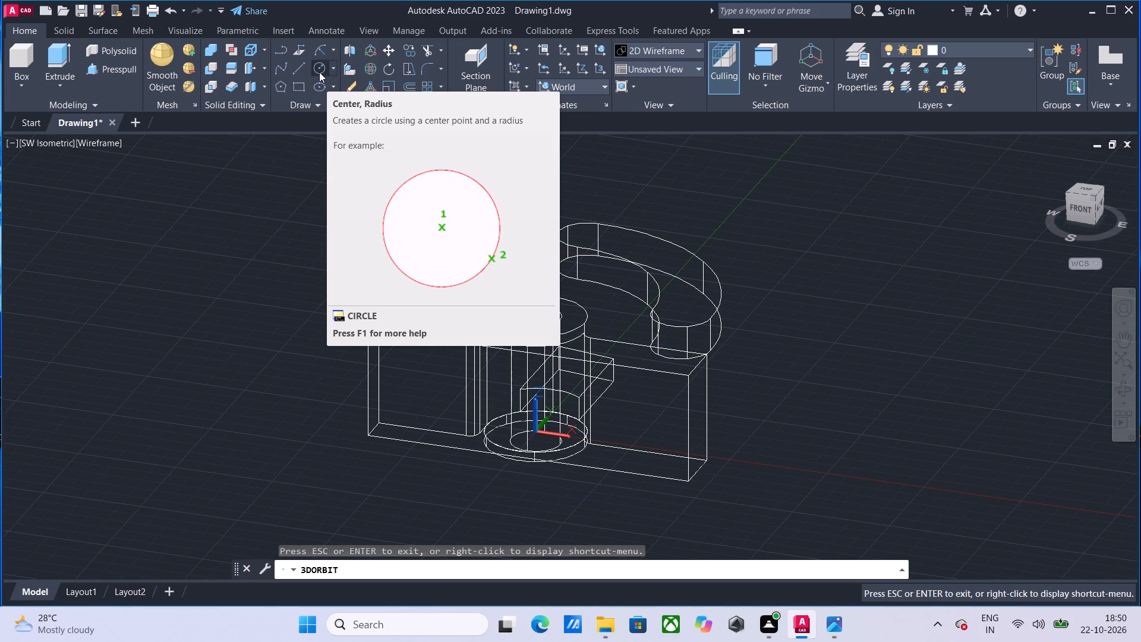
click(385, 46)
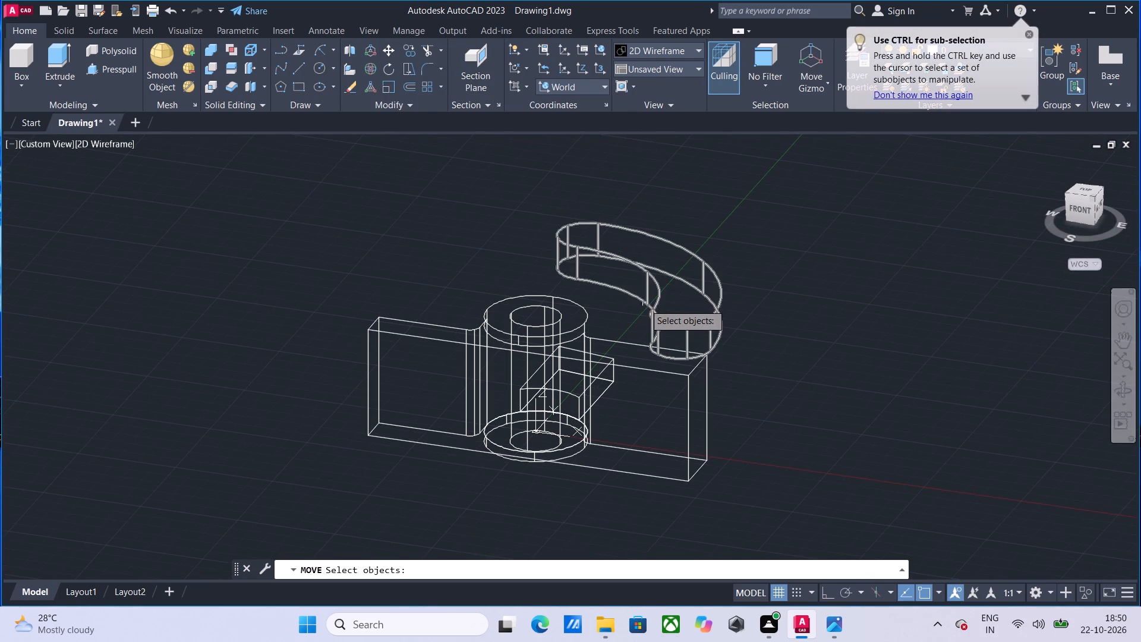
click(652, 317)
key(Return)
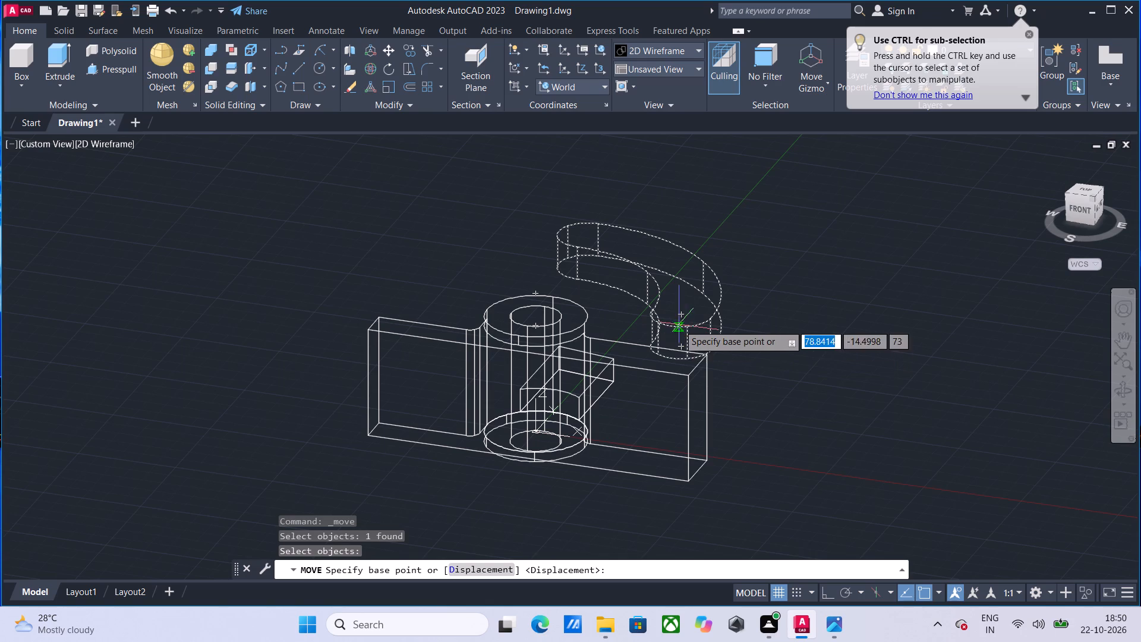
click(685, 346)
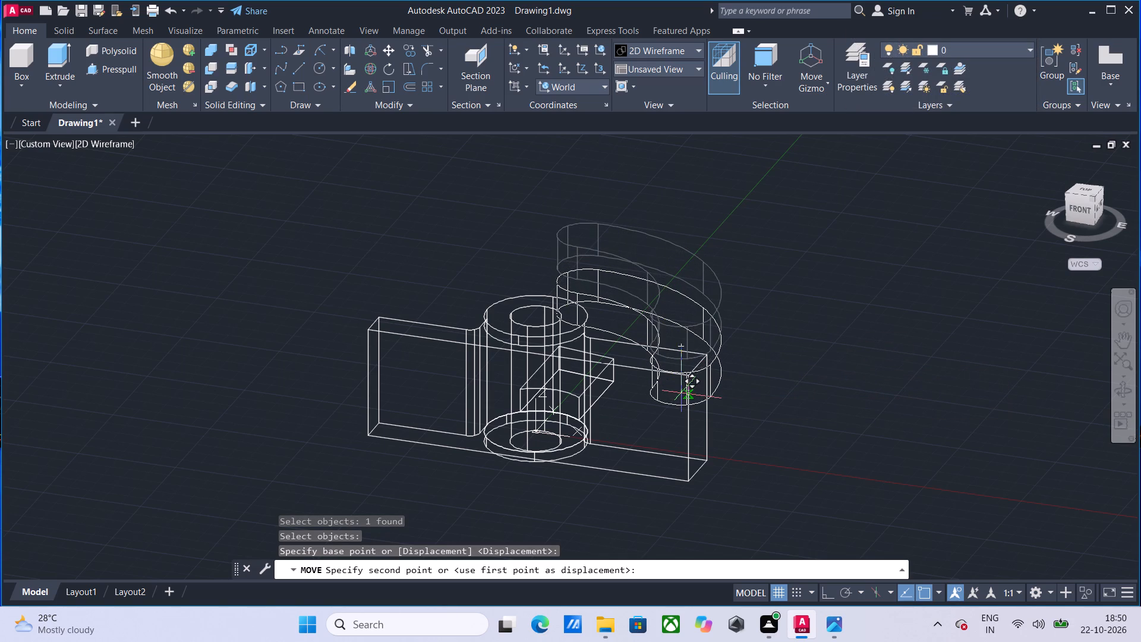
text(15)
key(Return)
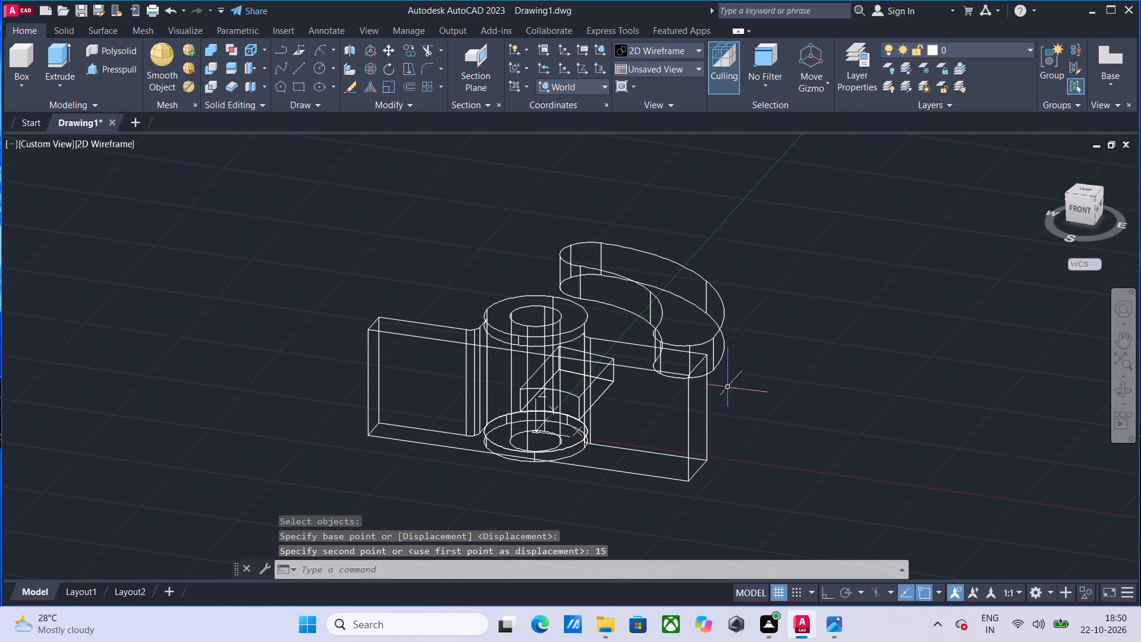
Move the curved slot solid another 10 units downward, using the centre of the same rounded end as base point.
click(1130, 392)
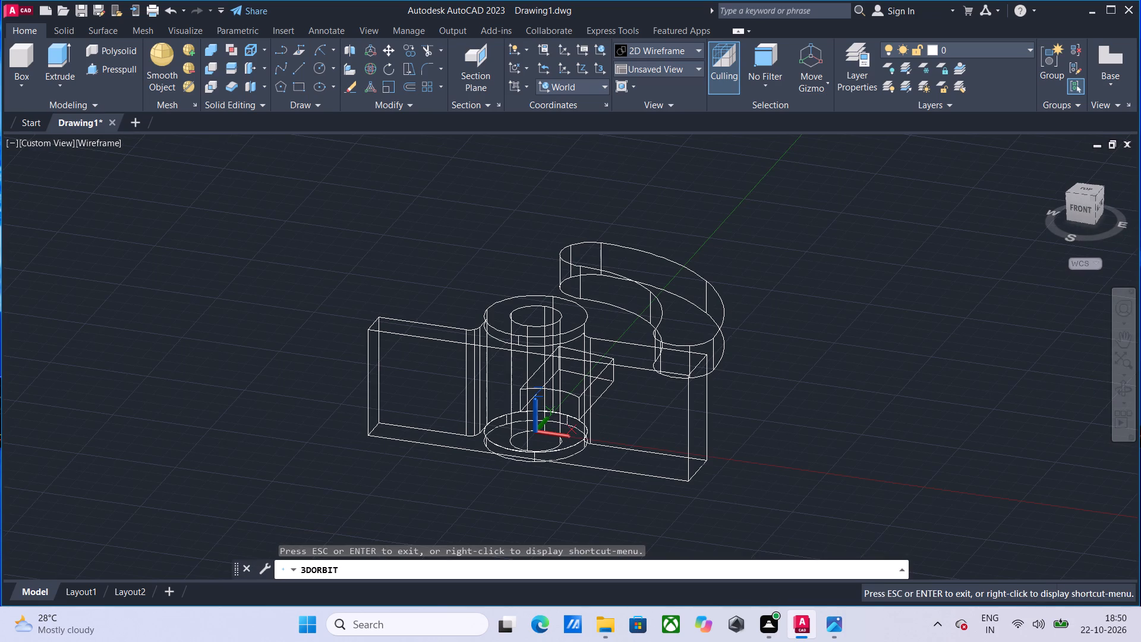
drag(743, 432, 598, 407)
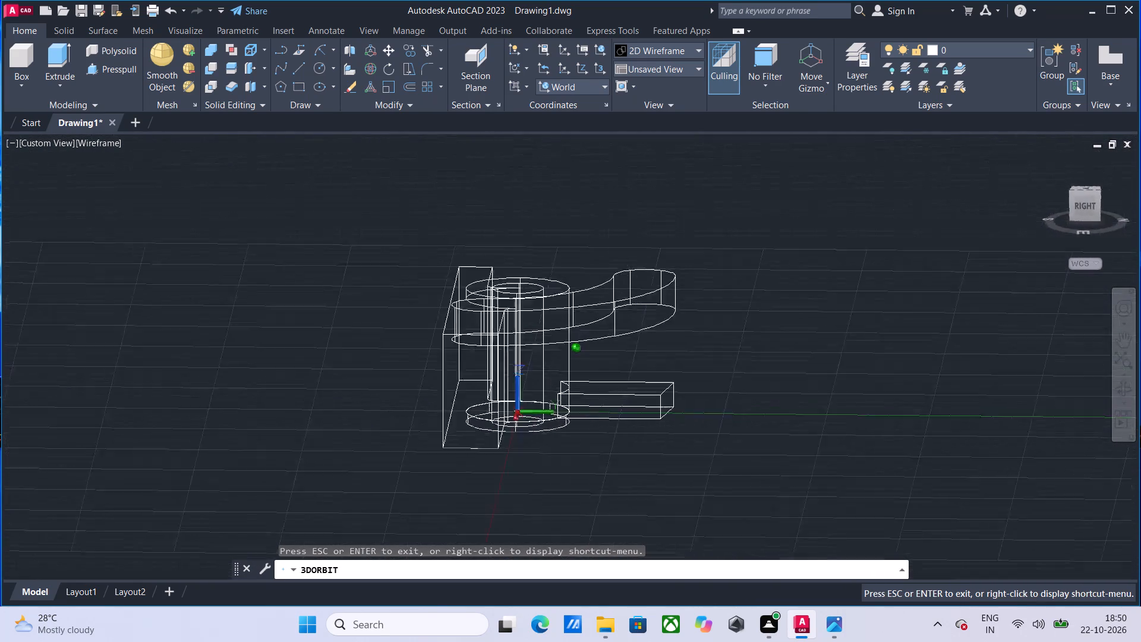
drag(598, 407, 628, 391)
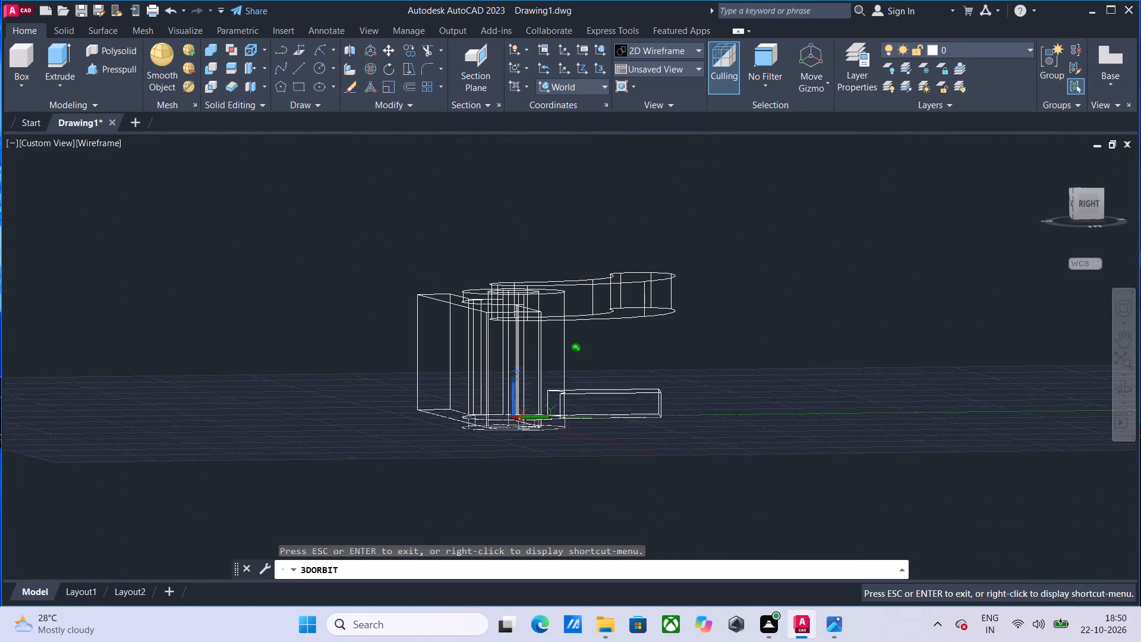
drag(628, 391, 767, 390)
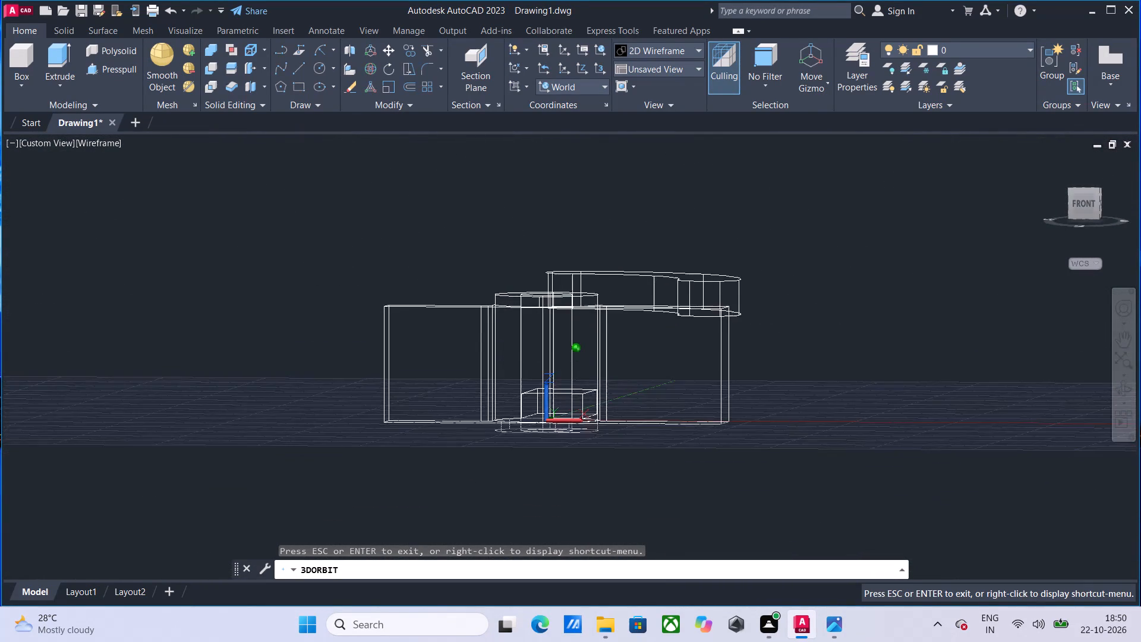
drag(767, 390, 773, 410)
drag(690, 369, 699, 398)
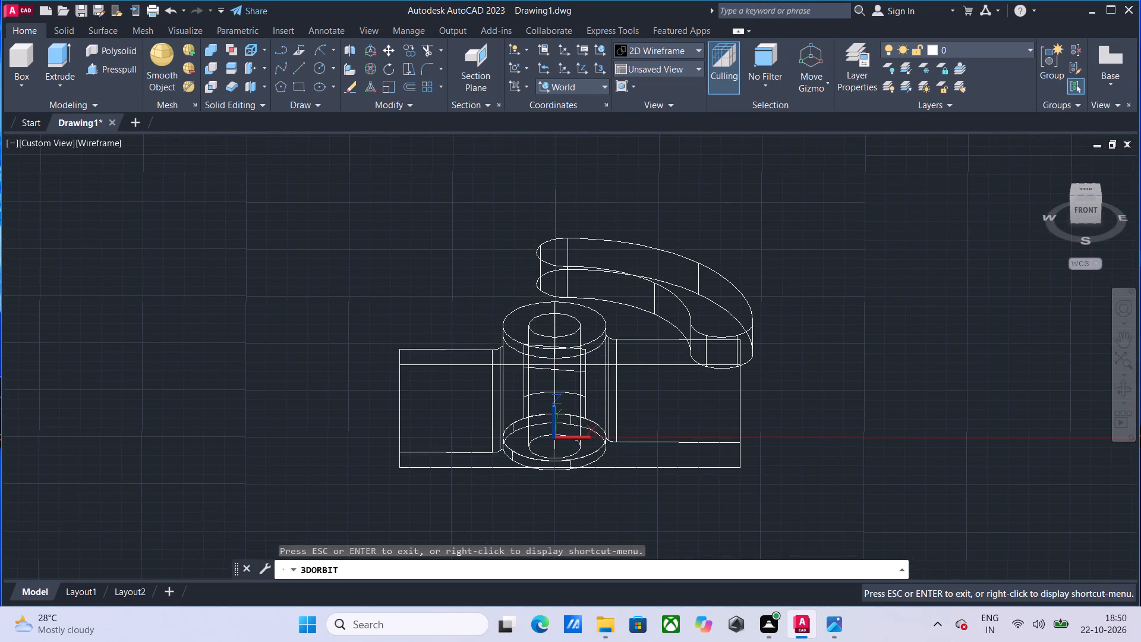
key(Escape)
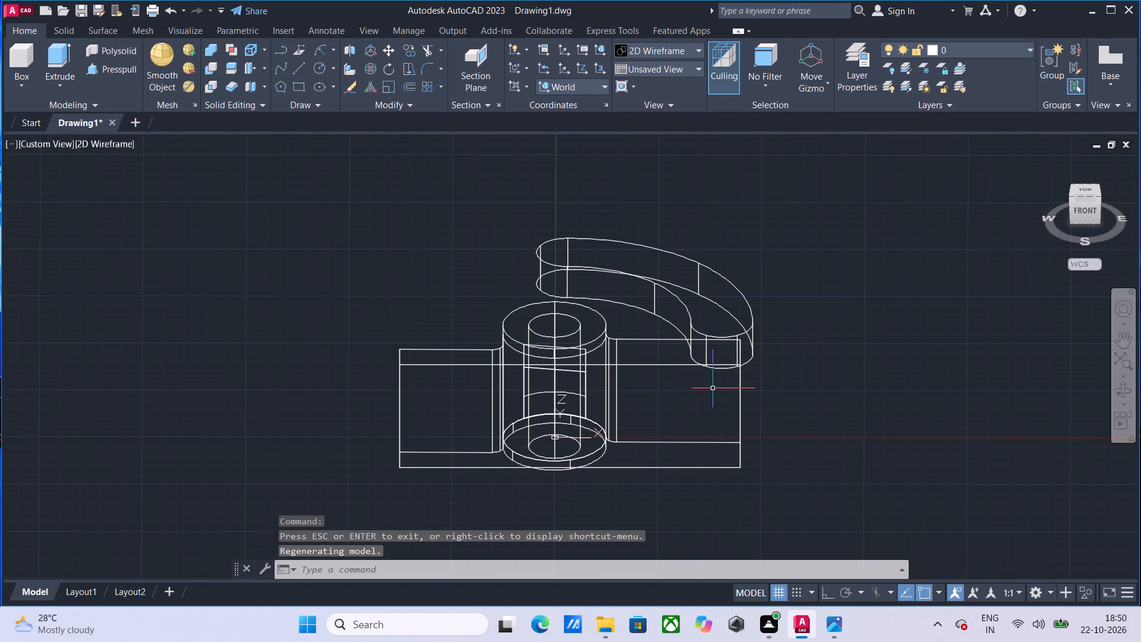
key(m)
key(Return)
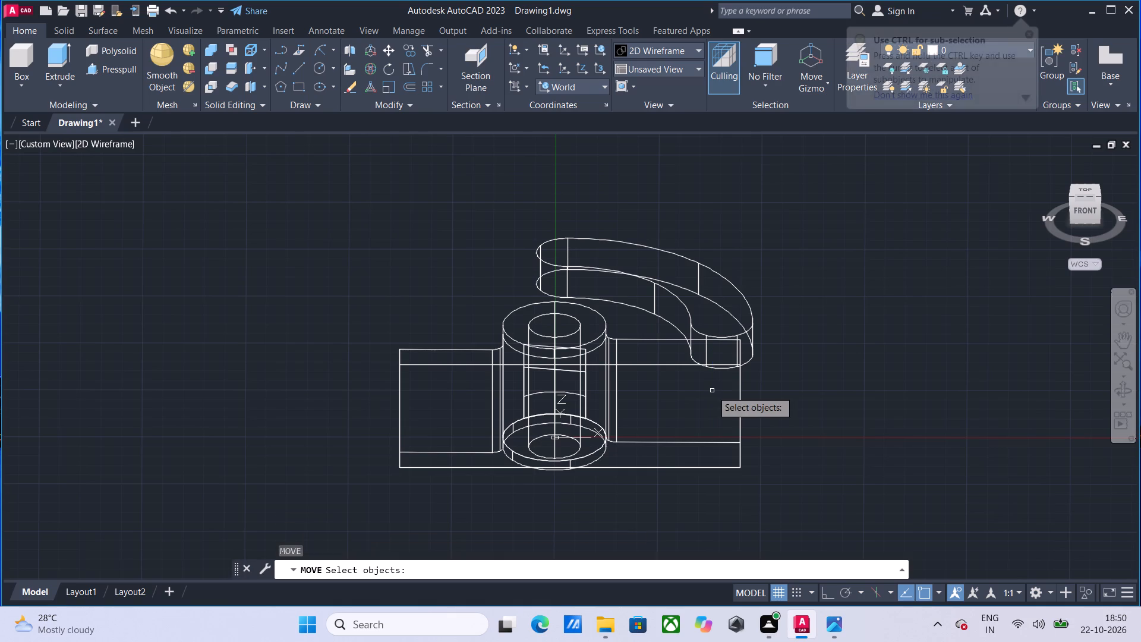
click(703, 336)
key(Return)
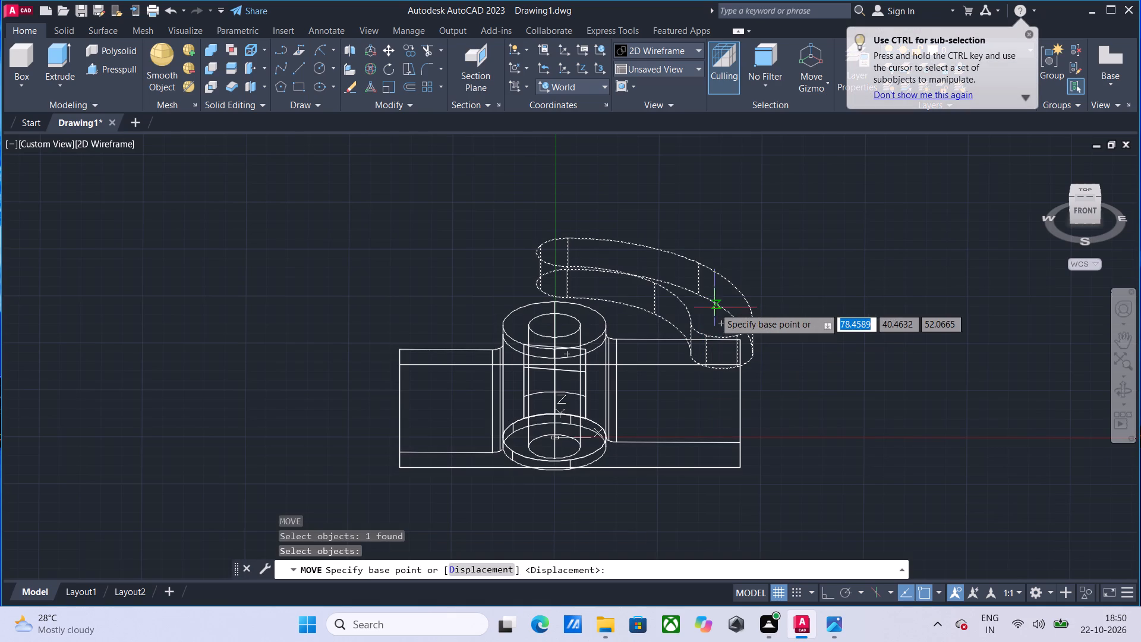
click(723, 323)
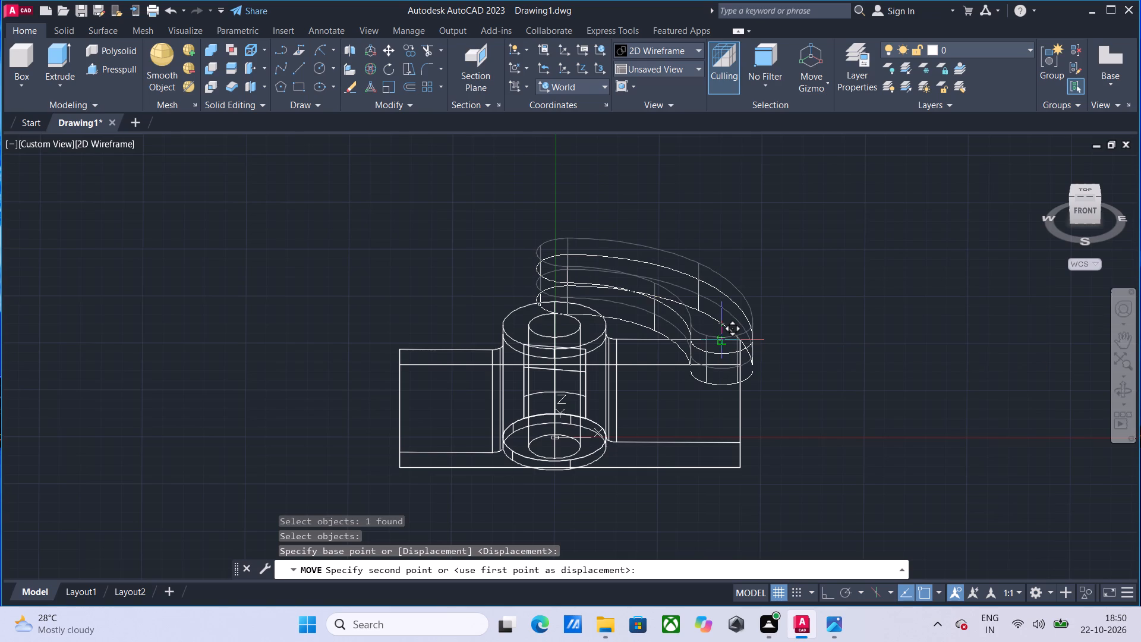
text(10)
key(Return)
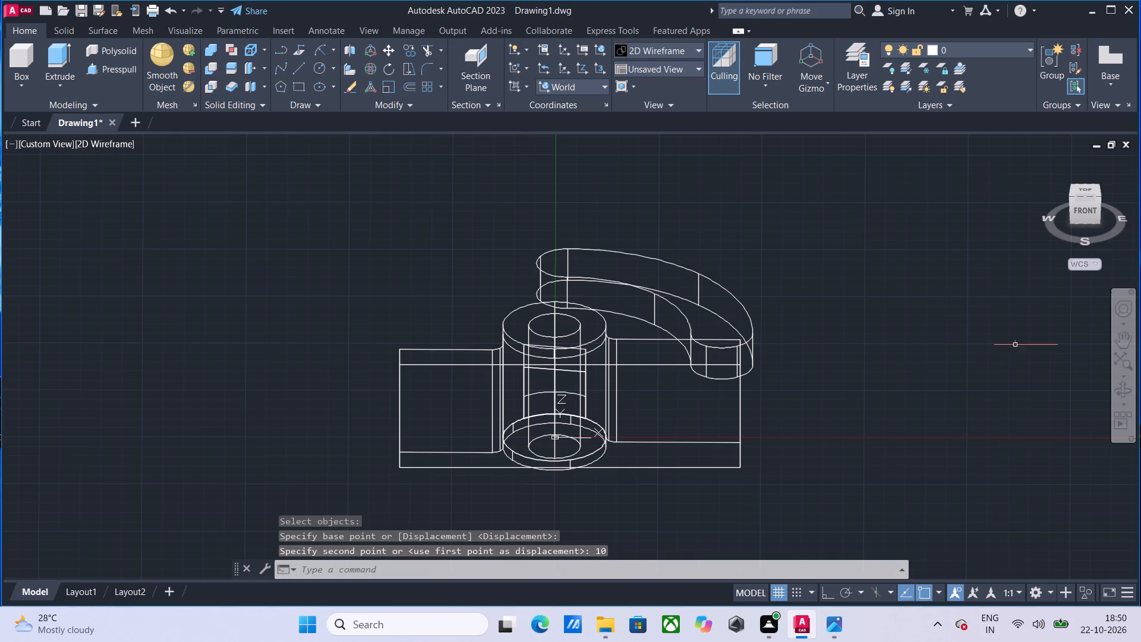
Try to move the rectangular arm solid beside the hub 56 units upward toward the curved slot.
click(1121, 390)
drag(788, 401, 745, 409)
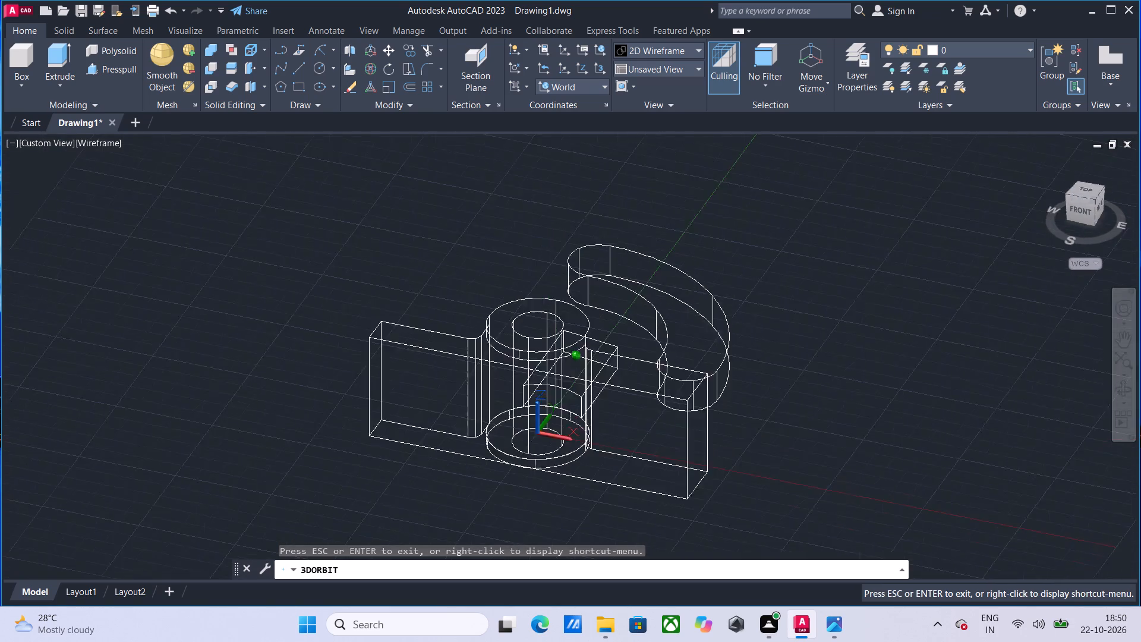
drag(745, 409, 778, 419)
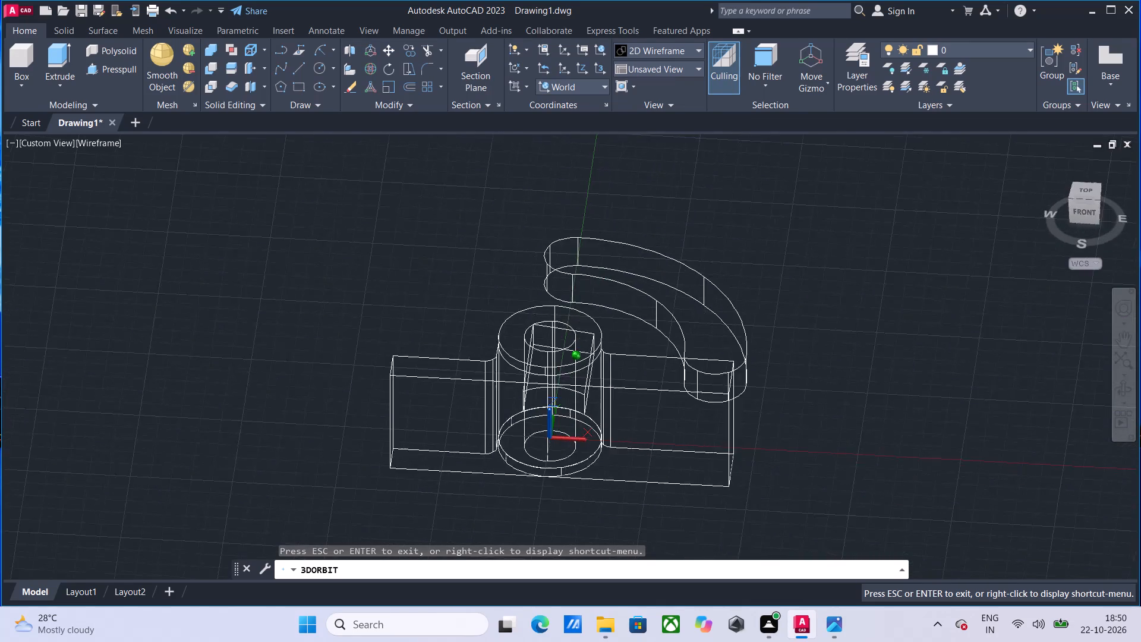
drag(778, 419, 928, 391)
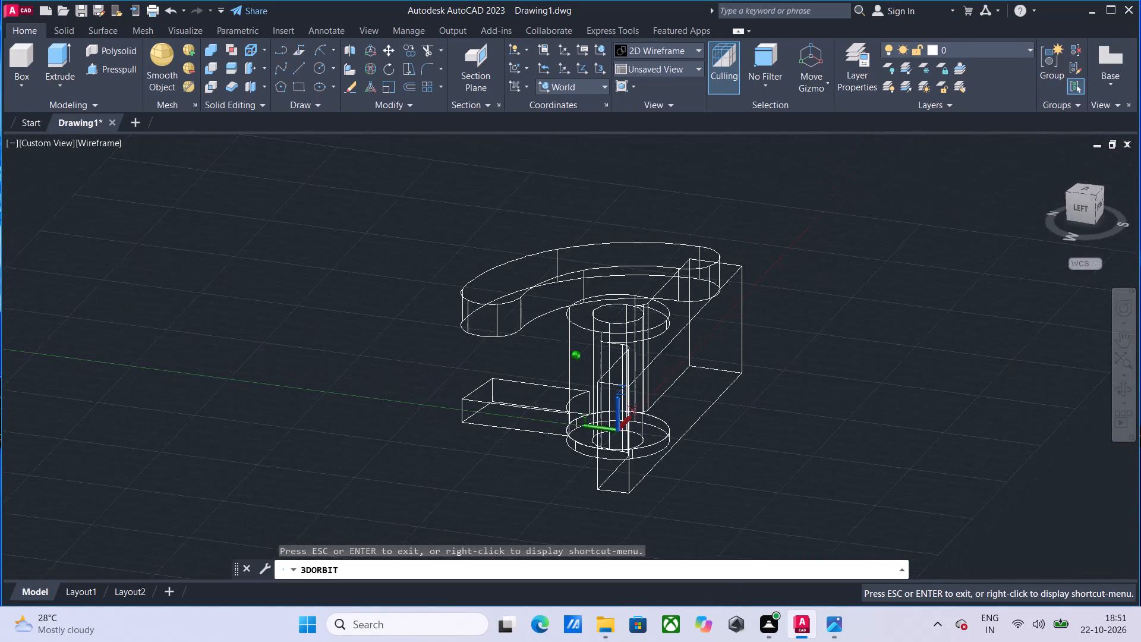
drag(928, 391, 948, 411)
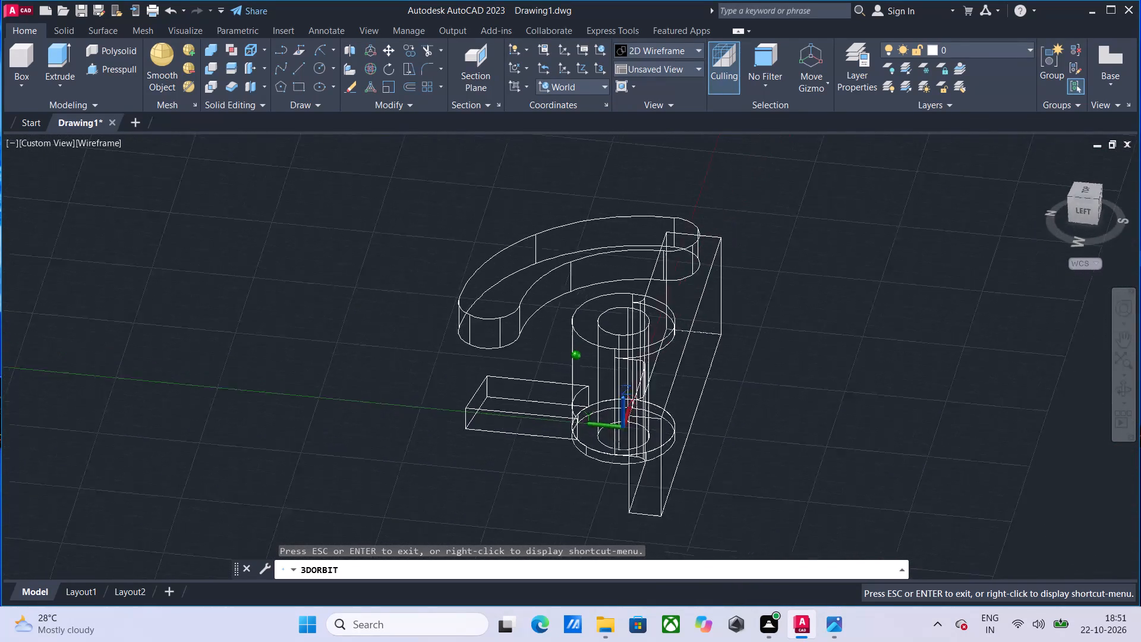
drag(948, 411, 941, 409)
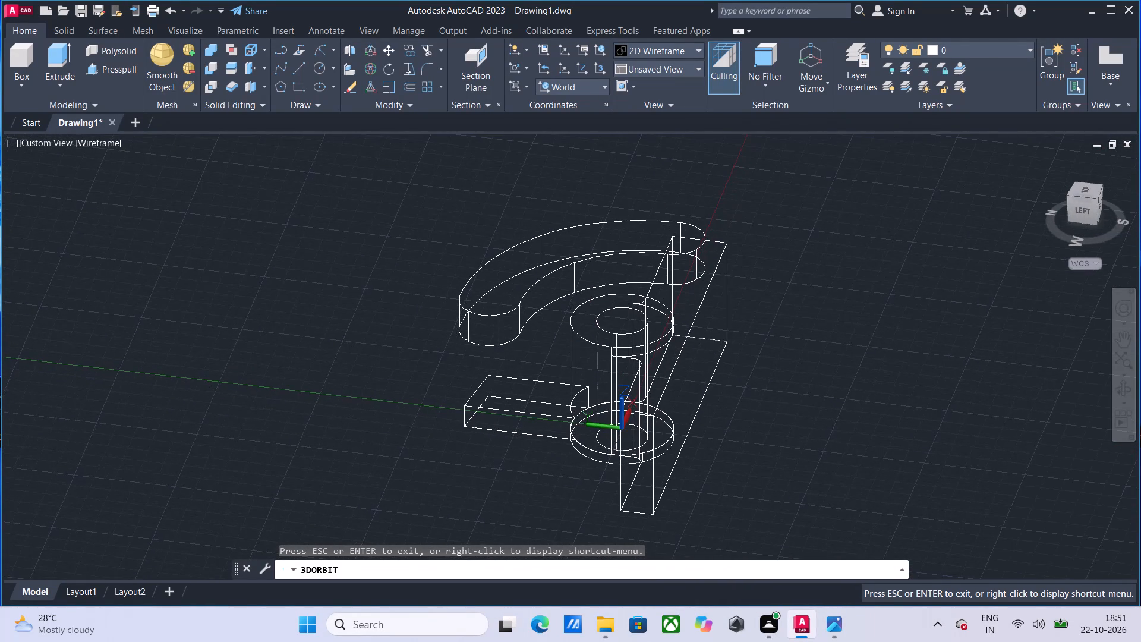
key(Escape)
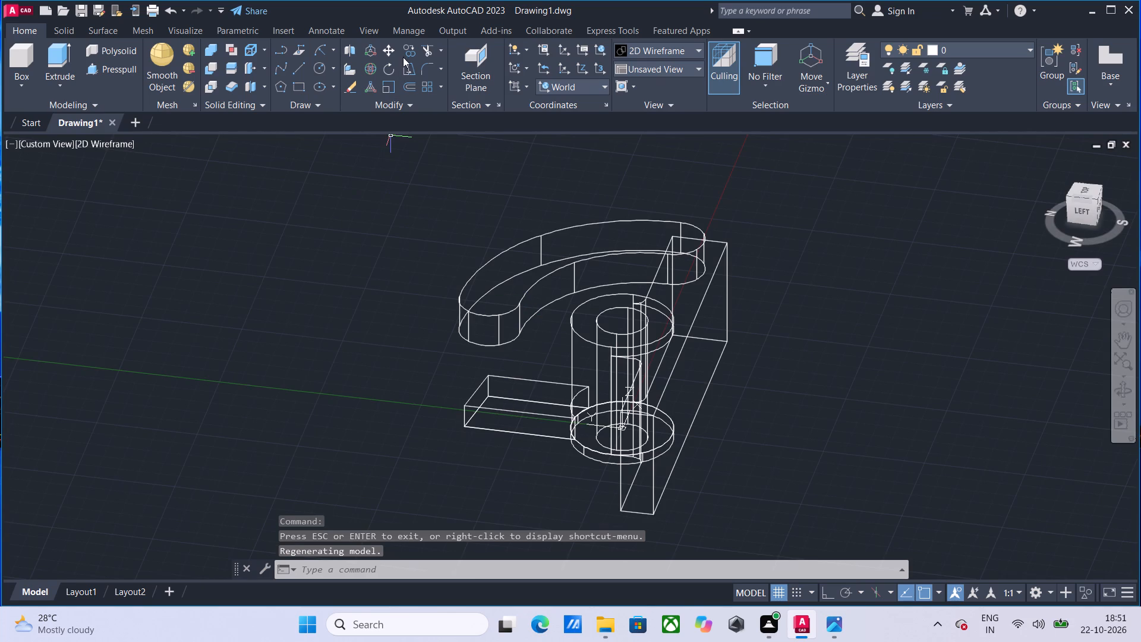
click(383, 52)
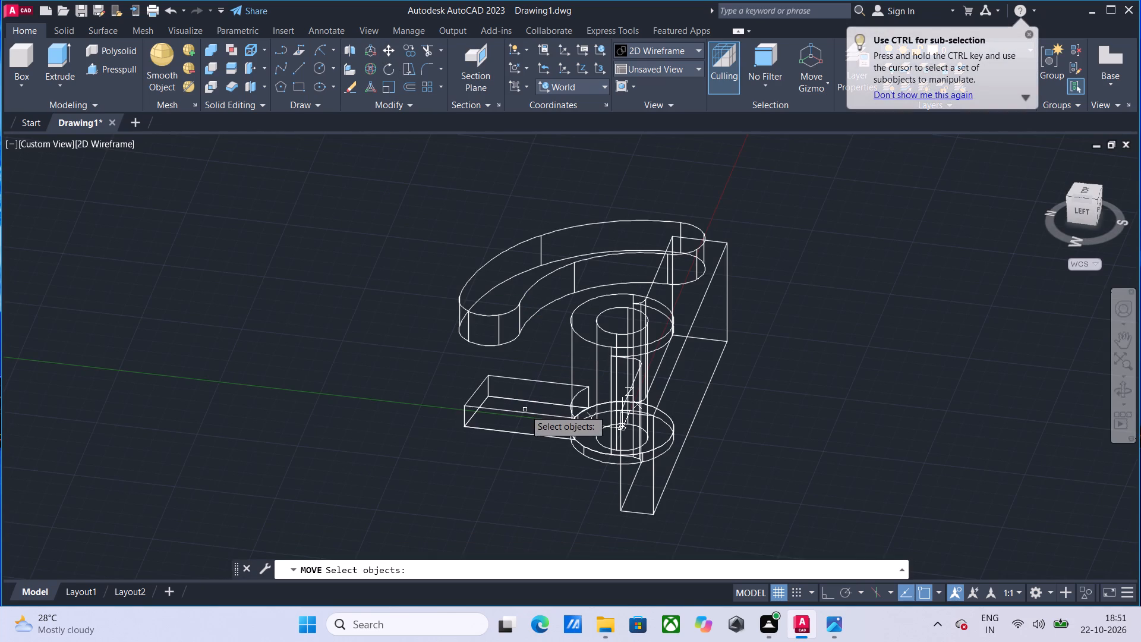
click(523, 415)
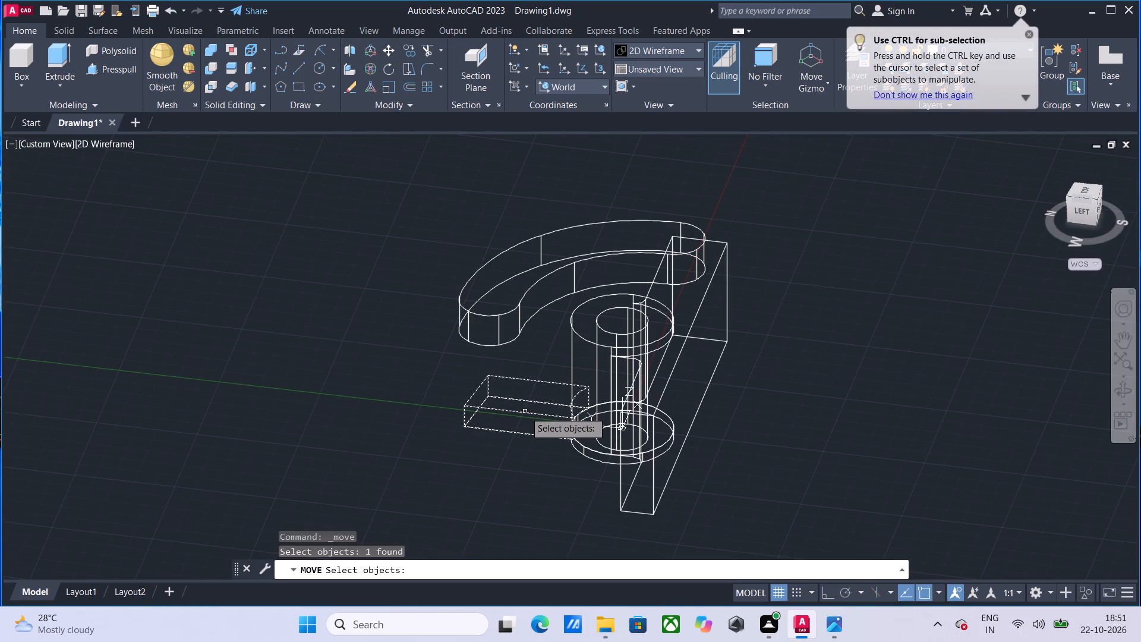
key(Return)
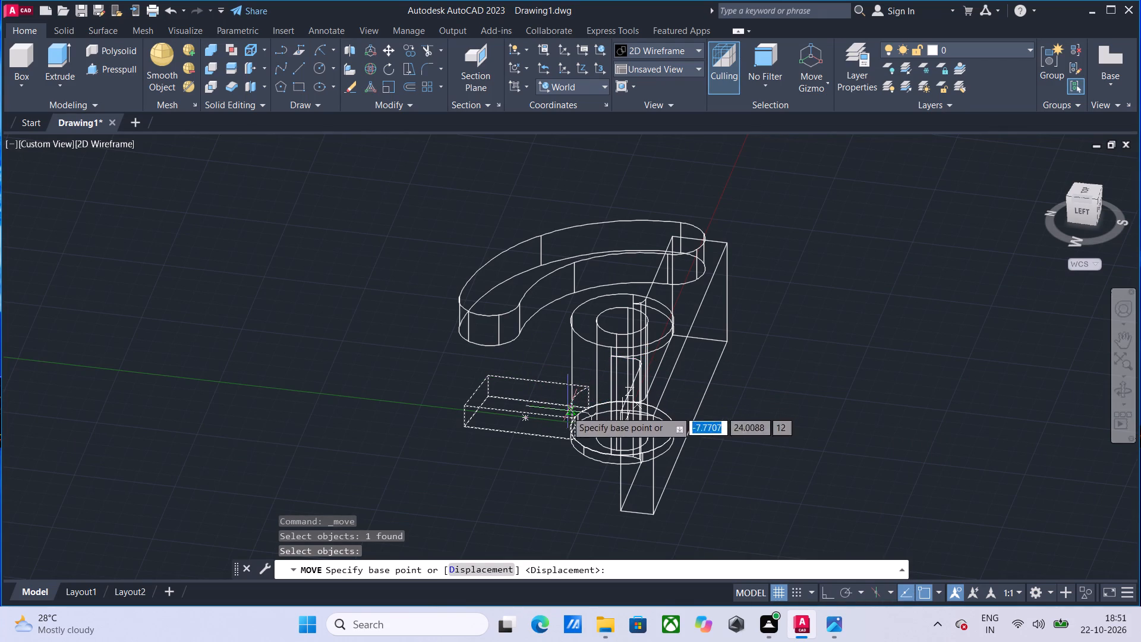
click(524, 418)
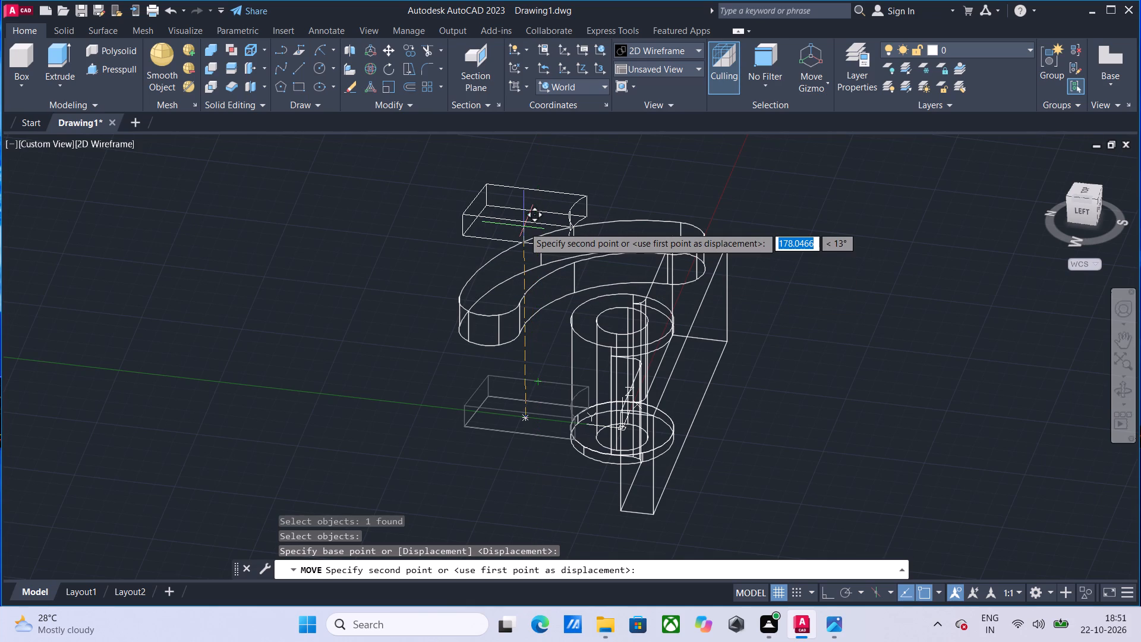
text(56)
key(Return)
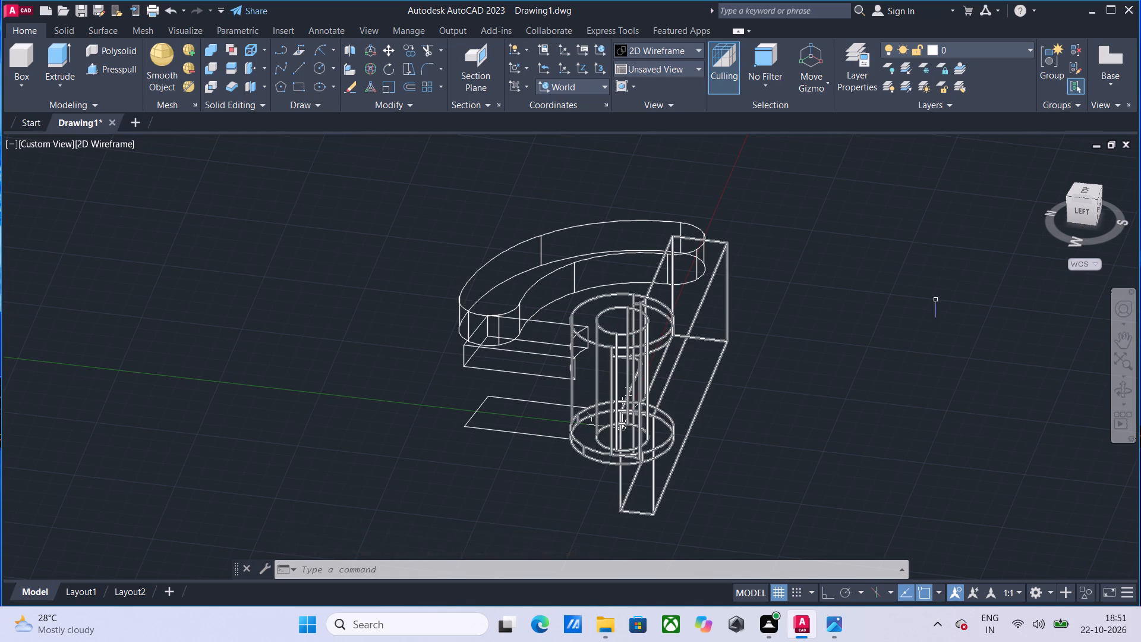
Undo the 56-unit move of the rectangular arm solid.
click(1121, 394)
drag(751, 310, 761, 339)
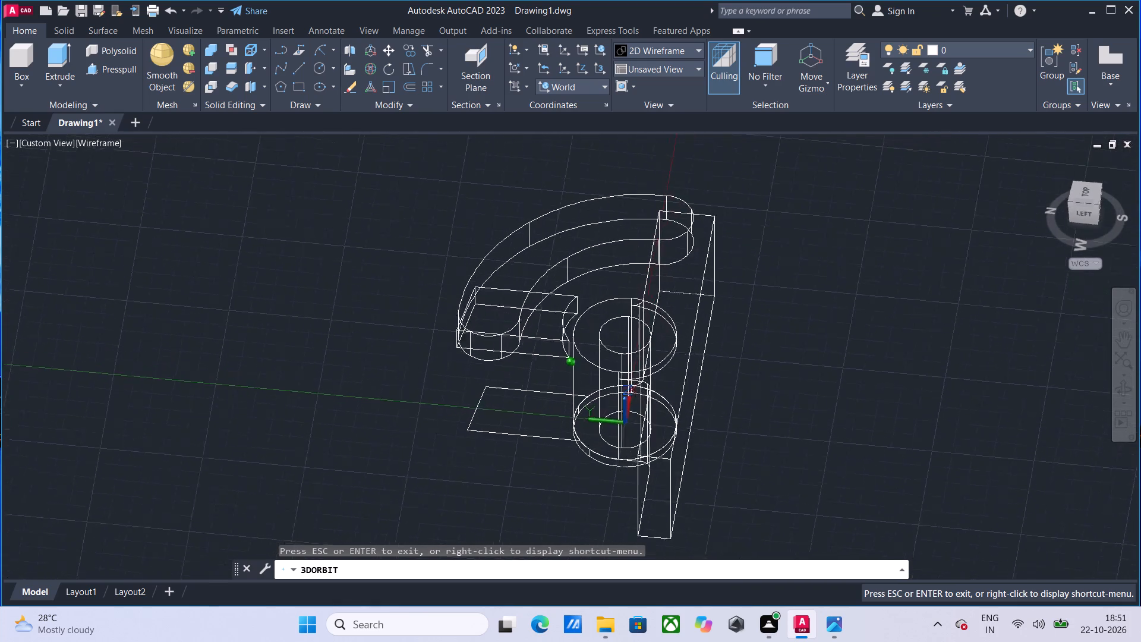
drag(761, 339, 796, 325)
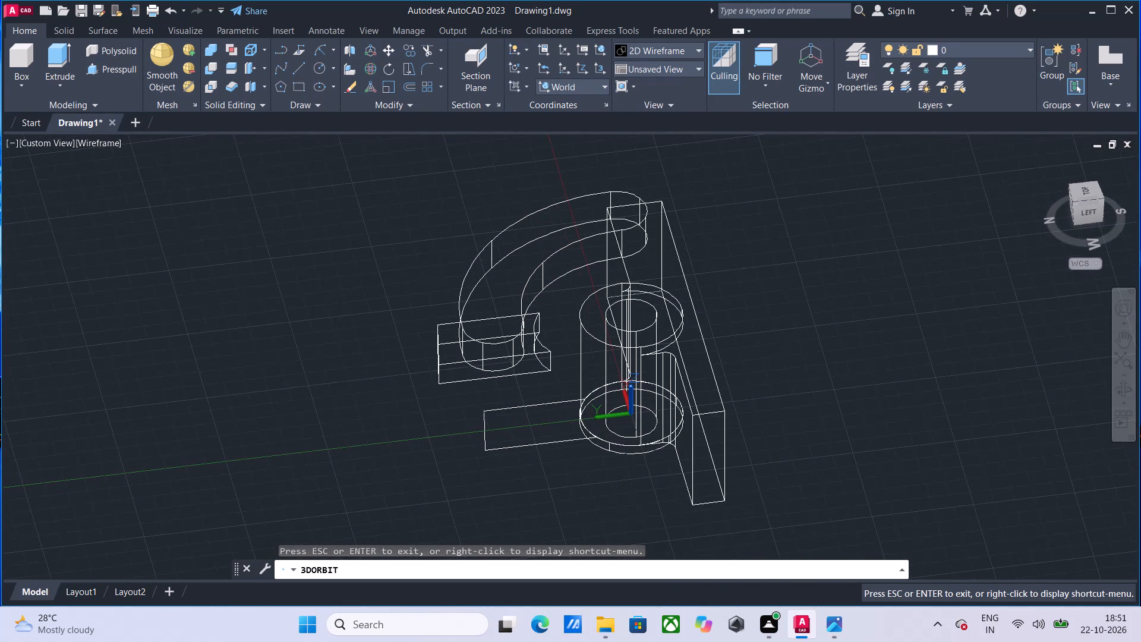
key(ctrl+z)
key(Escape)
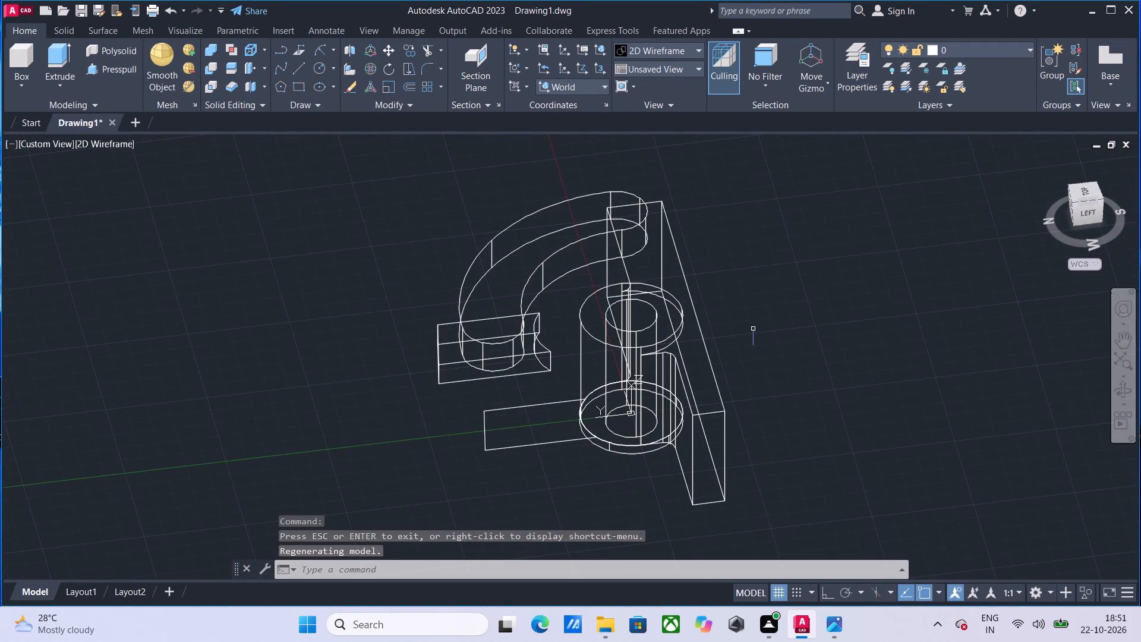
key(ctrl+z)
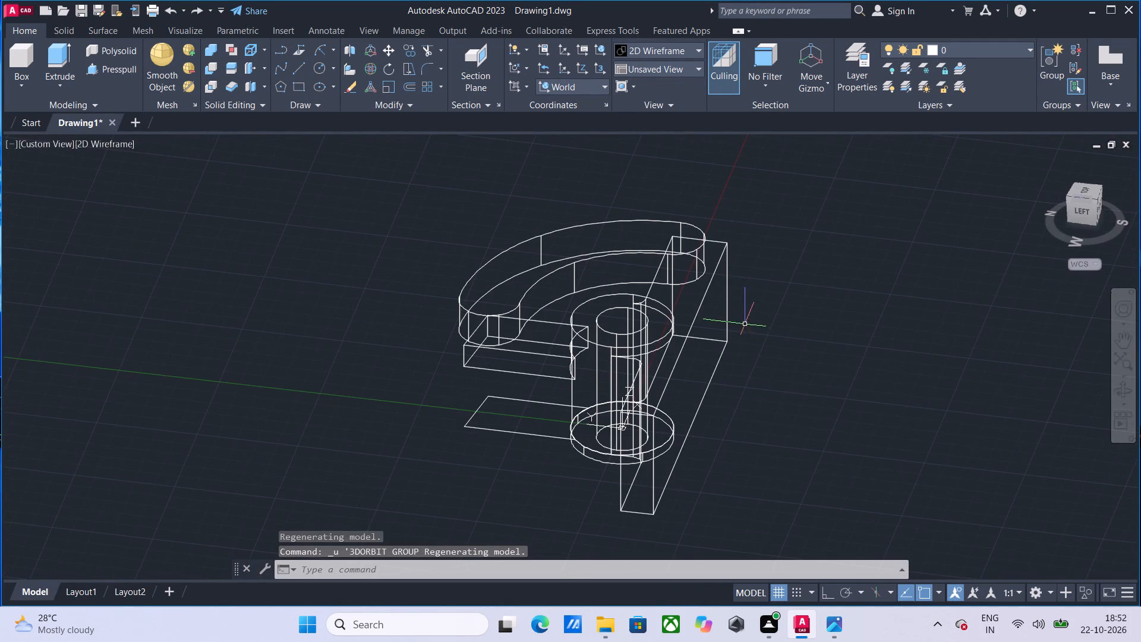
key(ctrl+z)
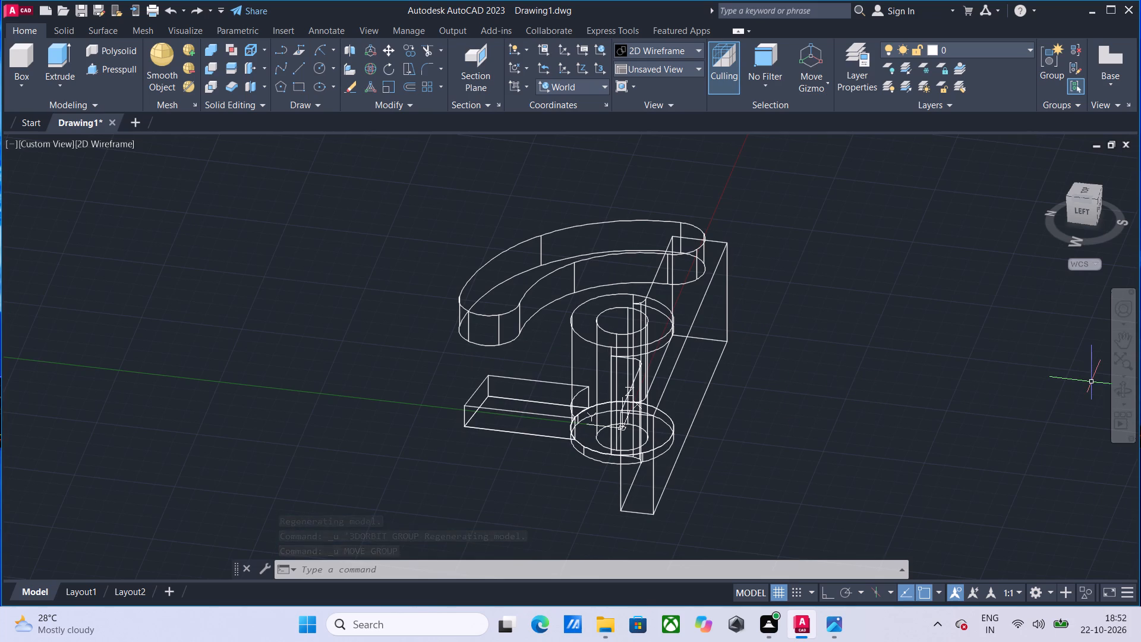
Move the rectangular arm solid 56 units upward toward the curved slot, using its upper edge's midpoint as base point.
click(1125, 390)
drag(831, 377, 874, 433)
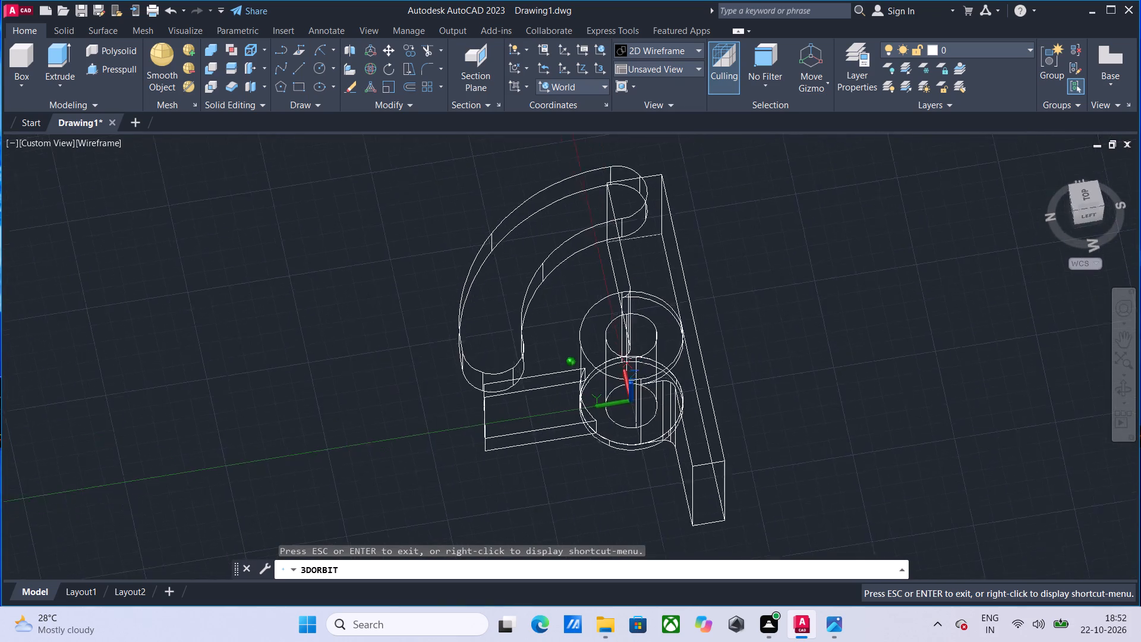
drag(874, 433, 714, 498)
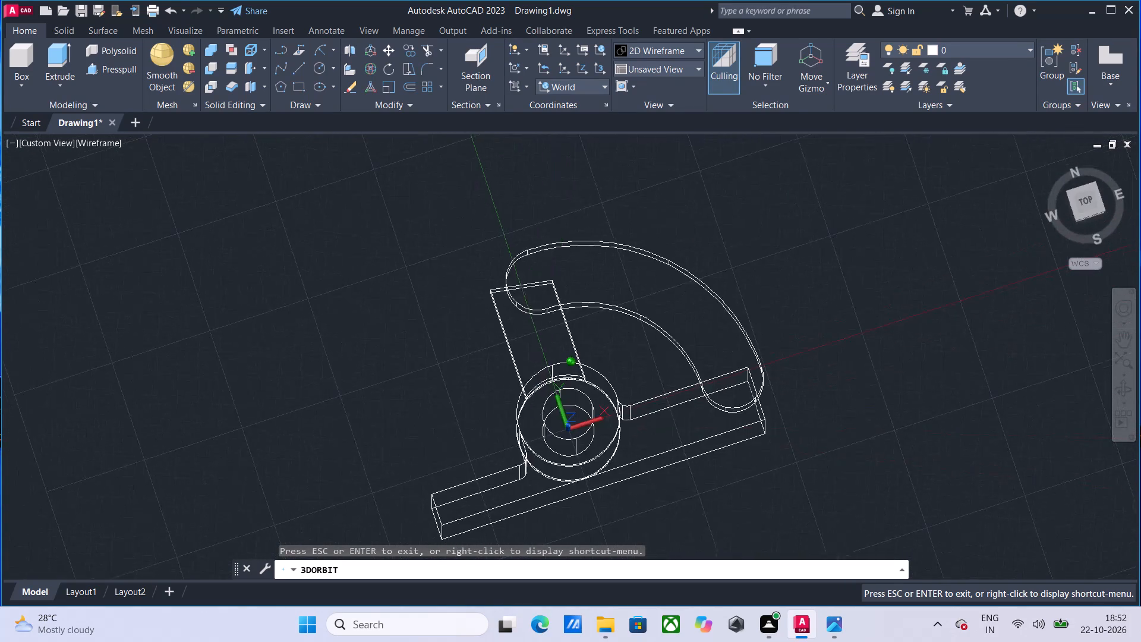
drag(714, 498, 720, 512)
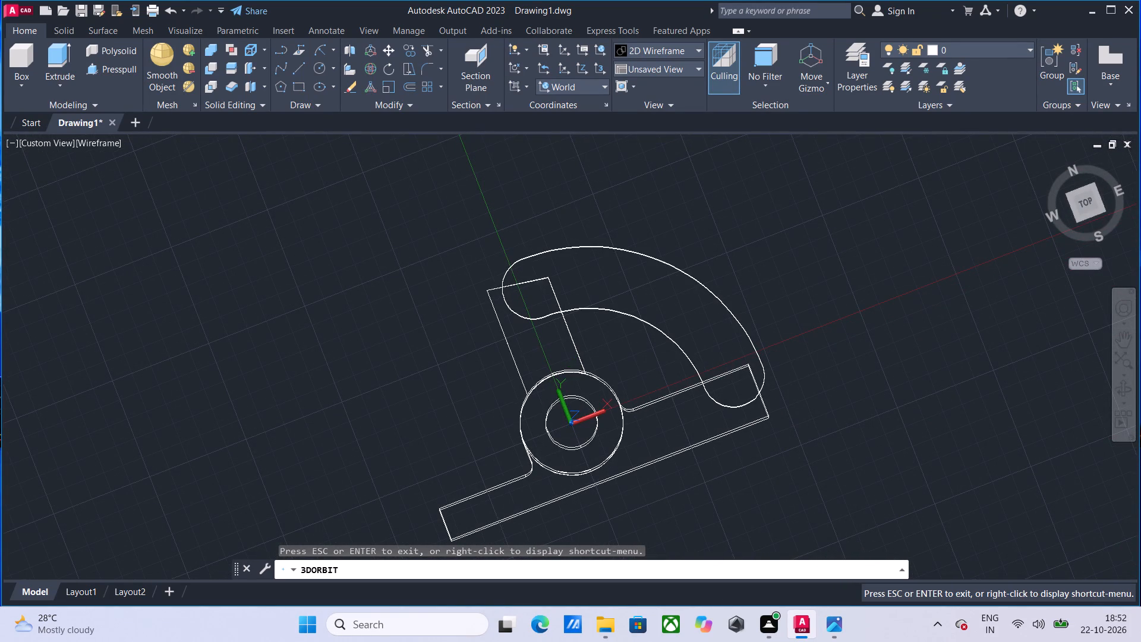
drag(604, 360, 729, 351)
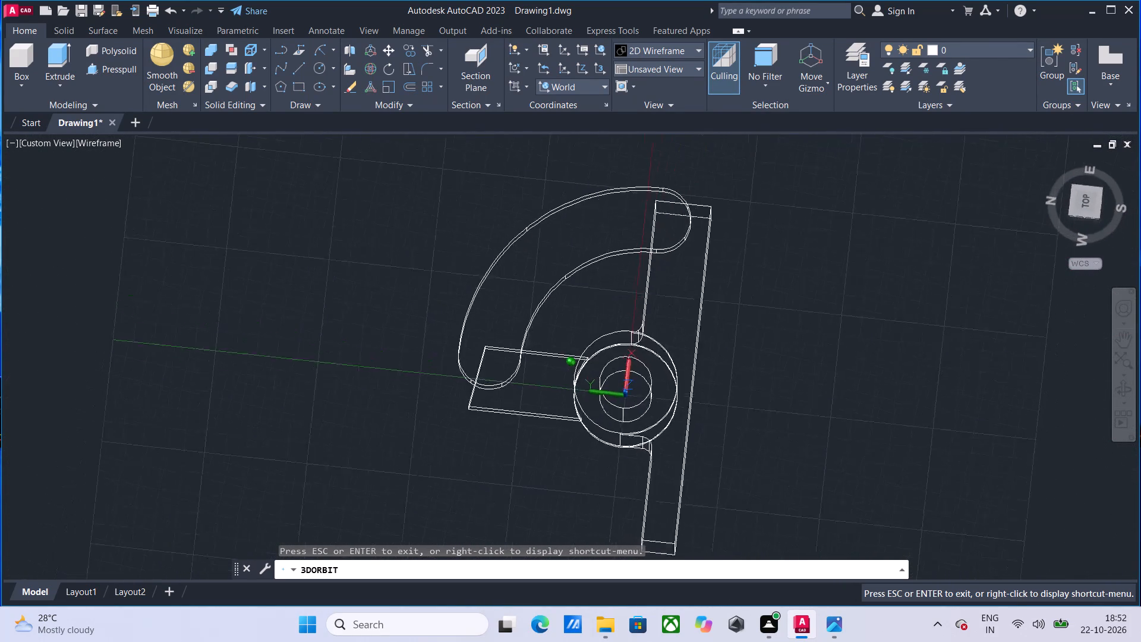
drag(729, 351, 734, 227)
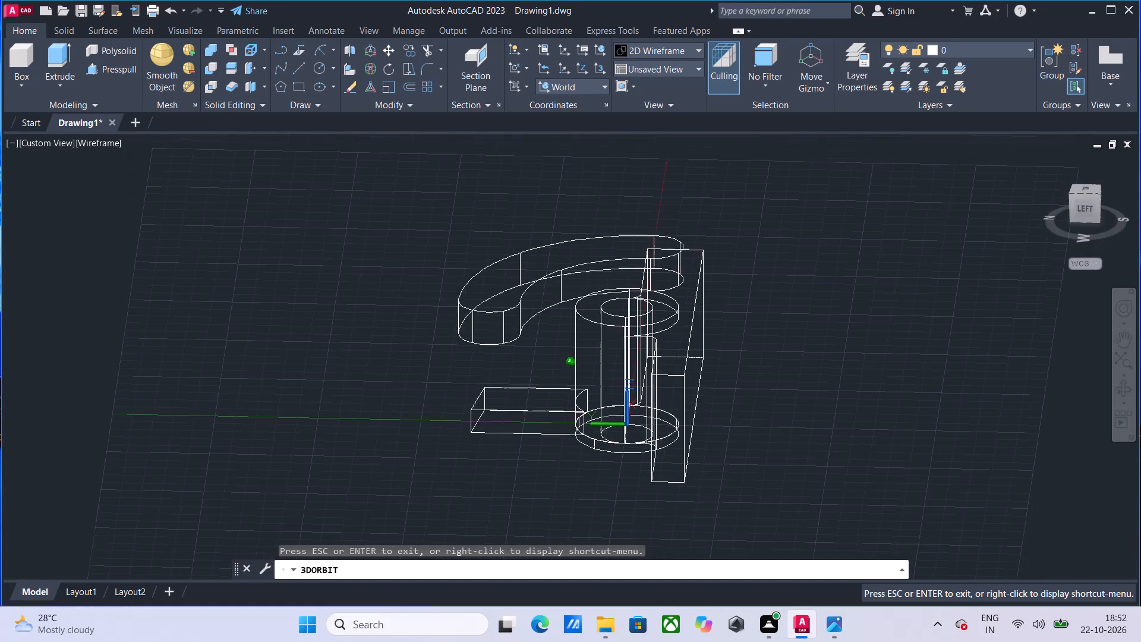
drag(734, 227, 745, 199)
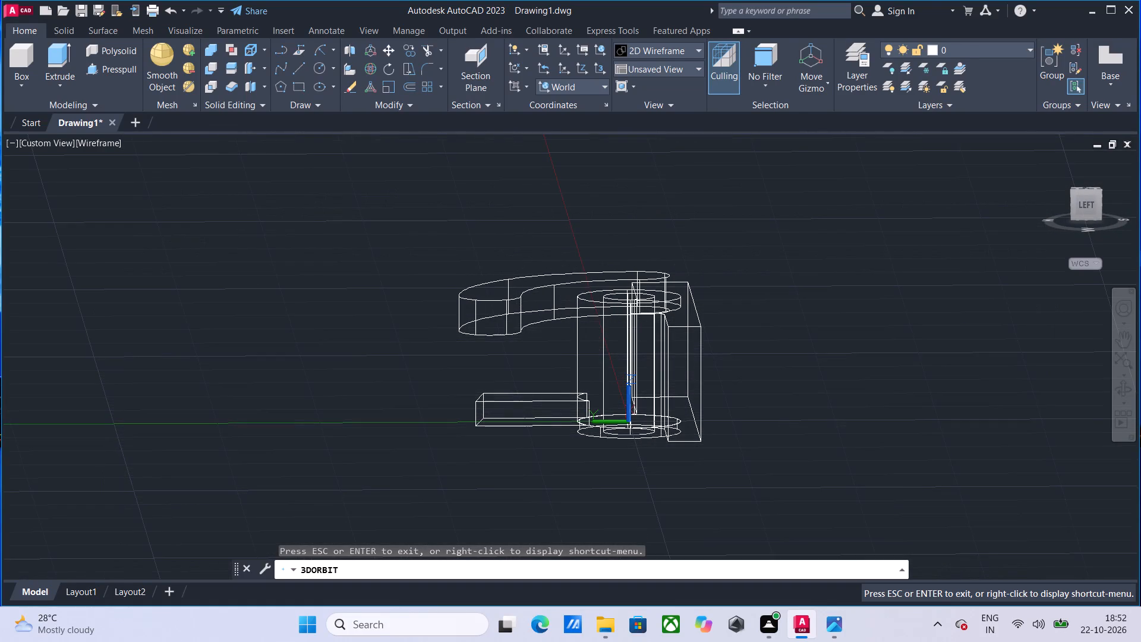
key(Escape)
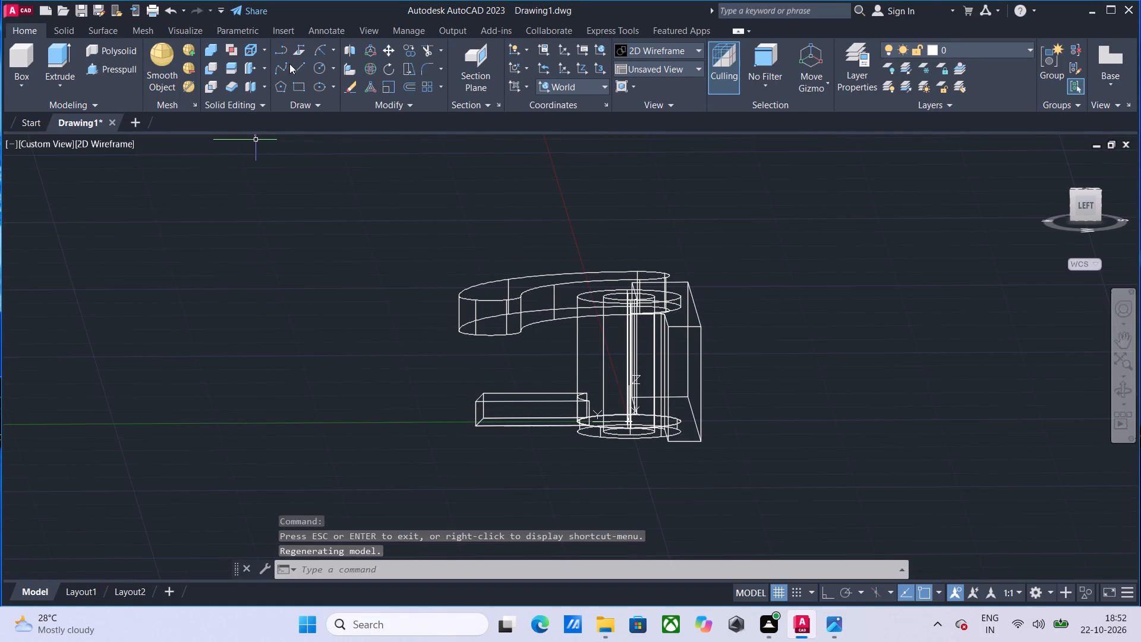
click(389, 56)
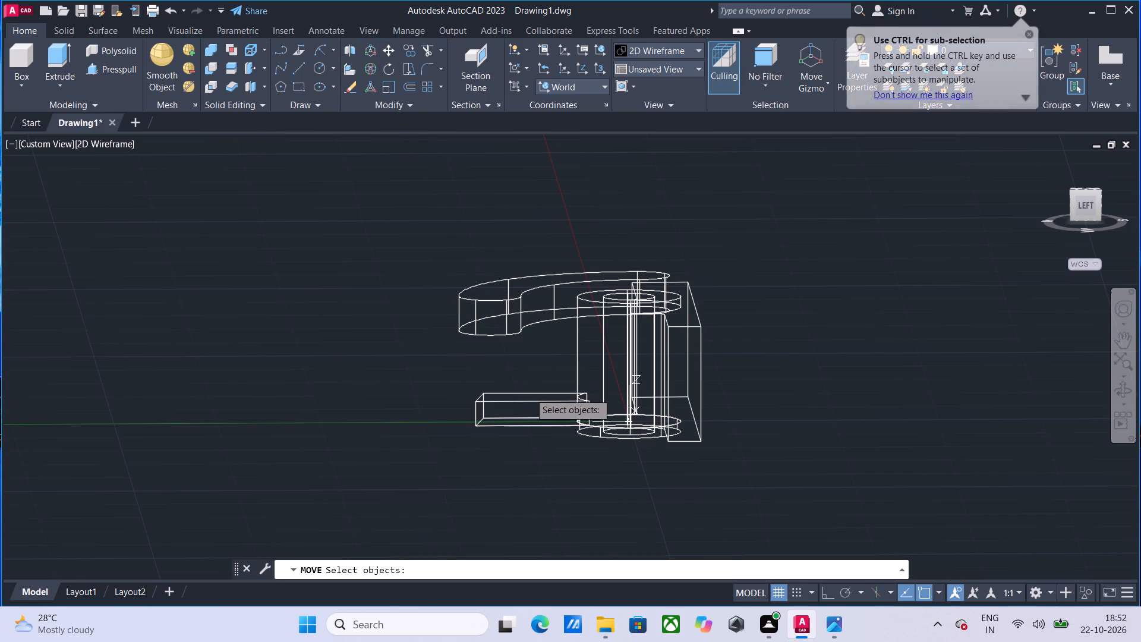
click(532, 401)
key(Return)
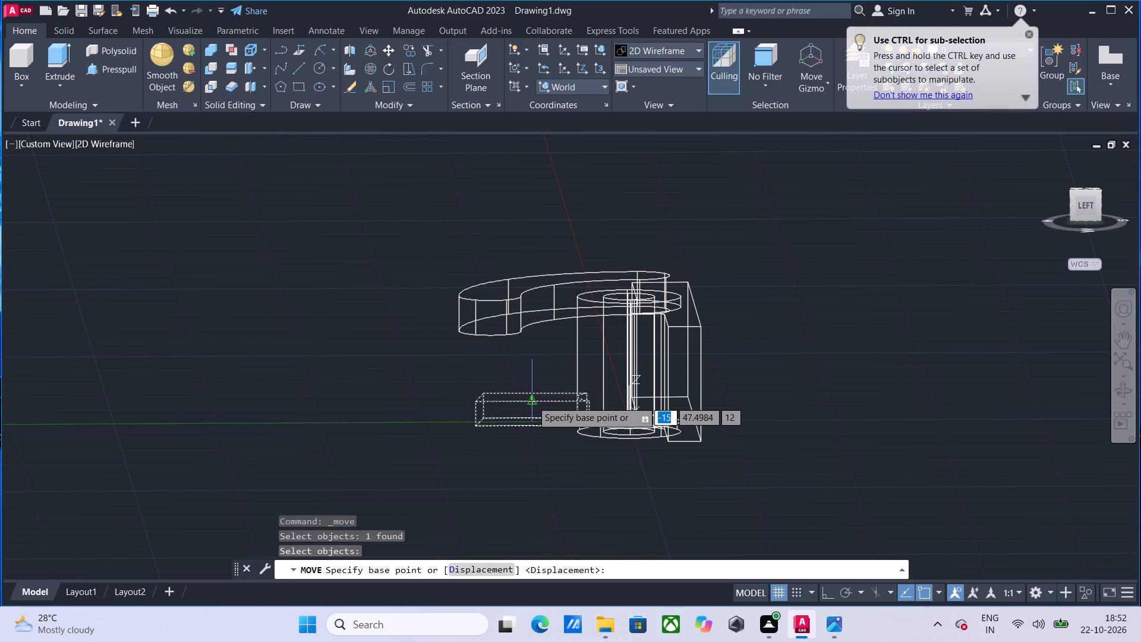
click(532, 401)
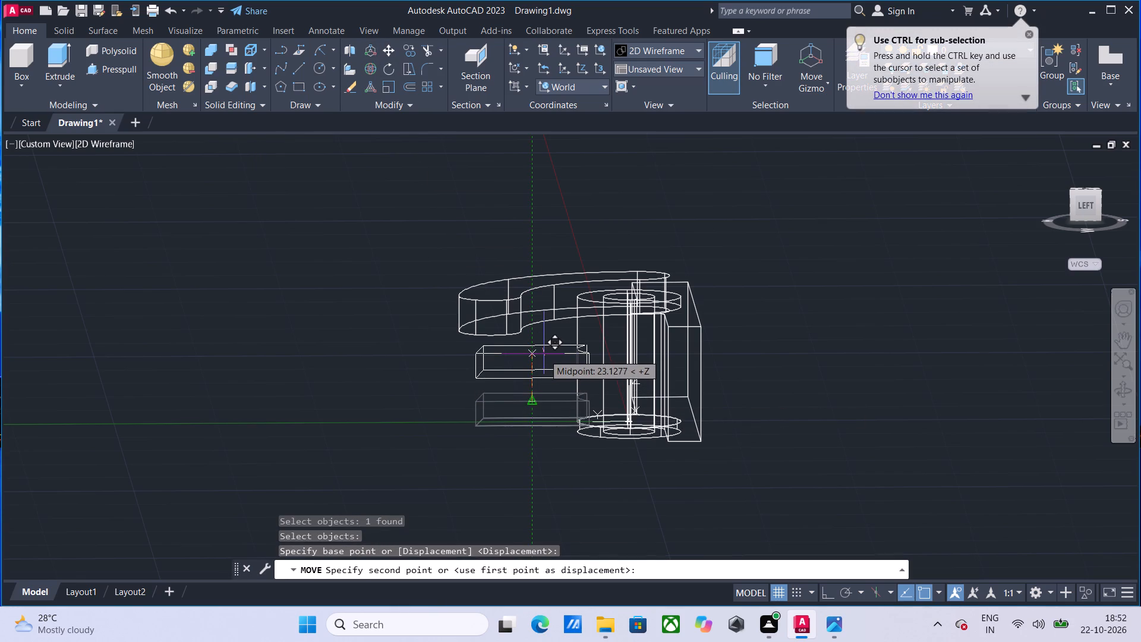
text(56)
key(Return)
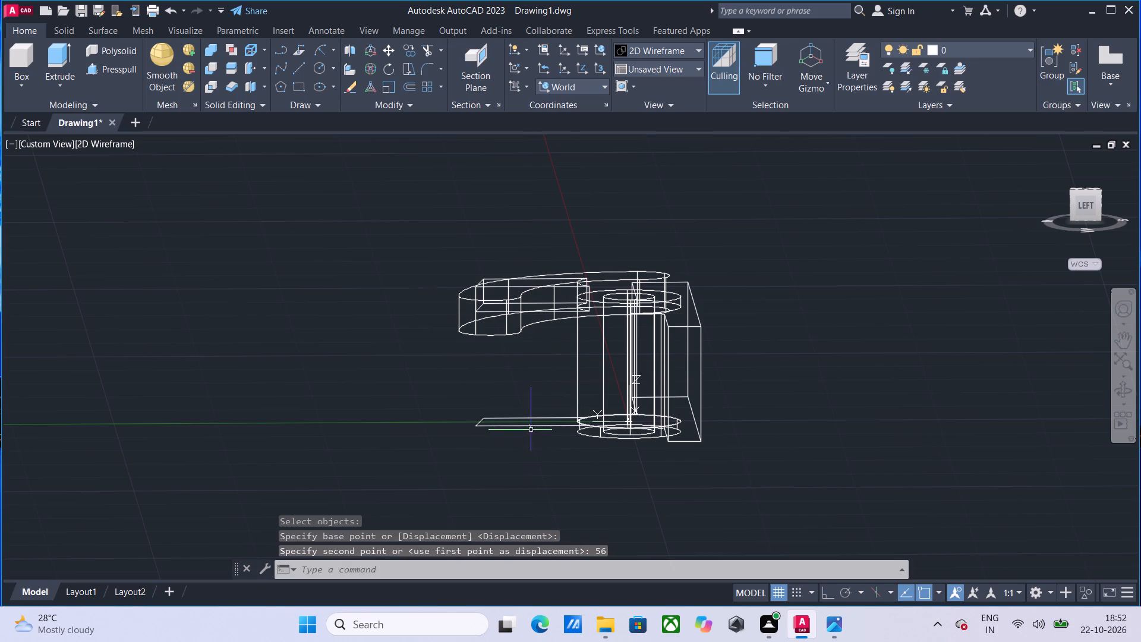
Delete the leftover flat arm profile at base level beside the hub.
click(531, 425)
key(Delete)
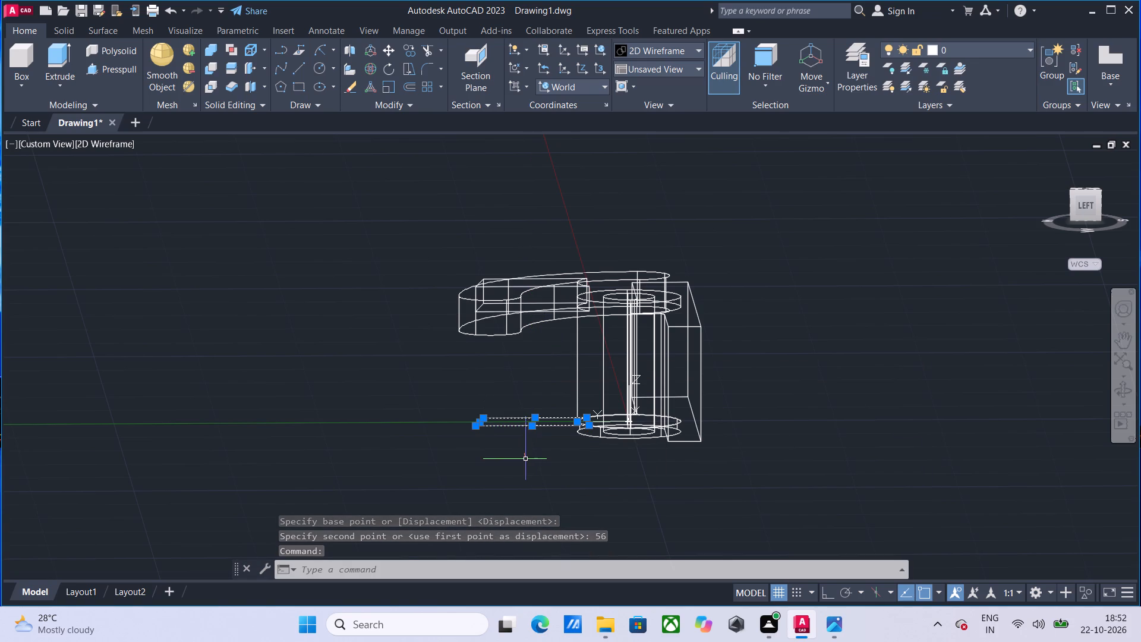
key(Delete)
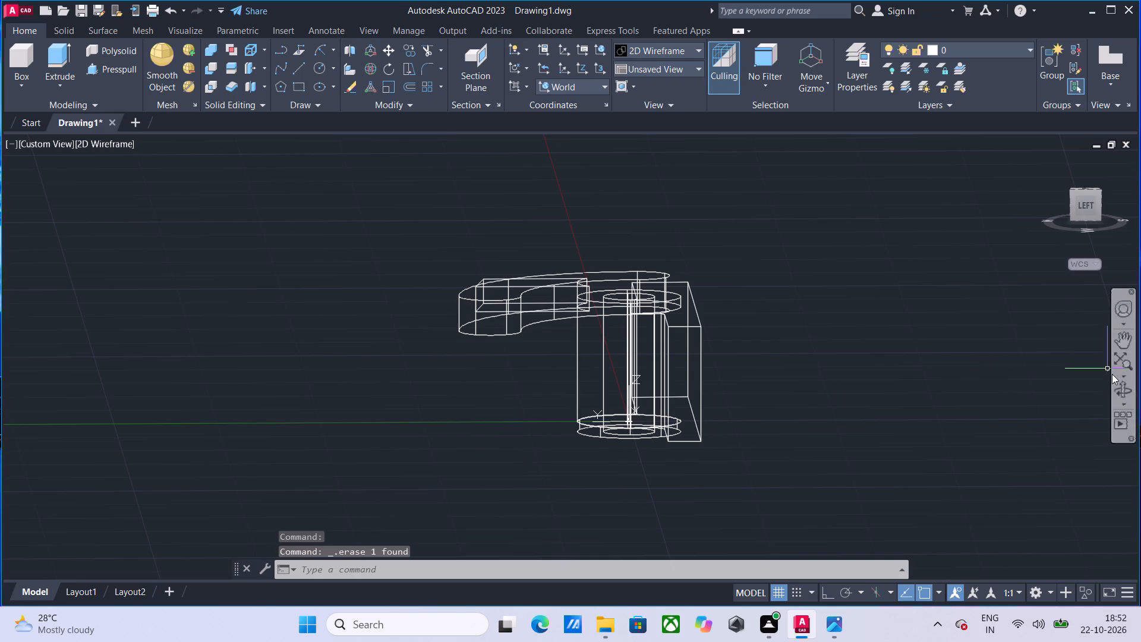
Move the rectangular arm solid down by half its thickness, from its top corner at the hub to the midpoint of that vertical edge.
click(1123, 389)
drag(746, 324, 727, 368)
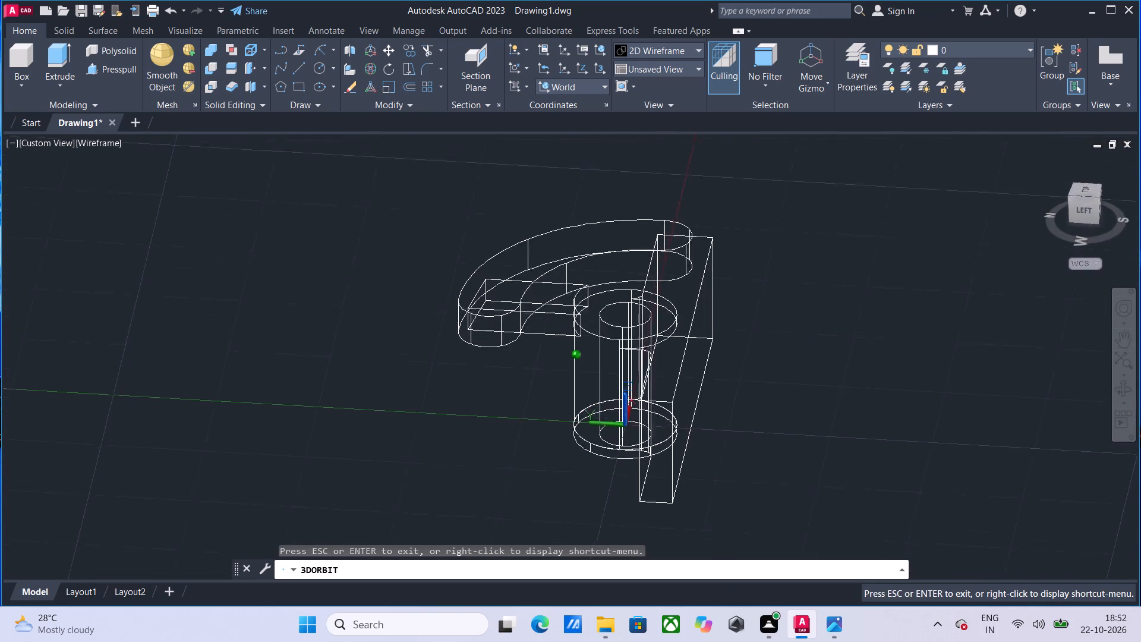
drag(727, 368, 682, 580)
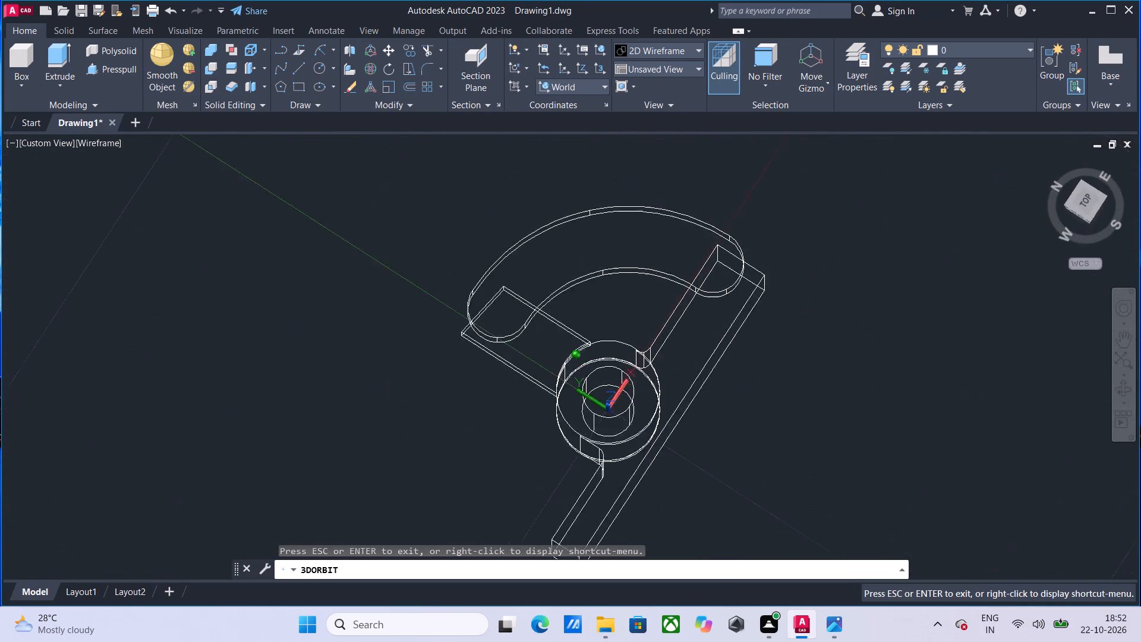
drag(682, 580, 752, 418)
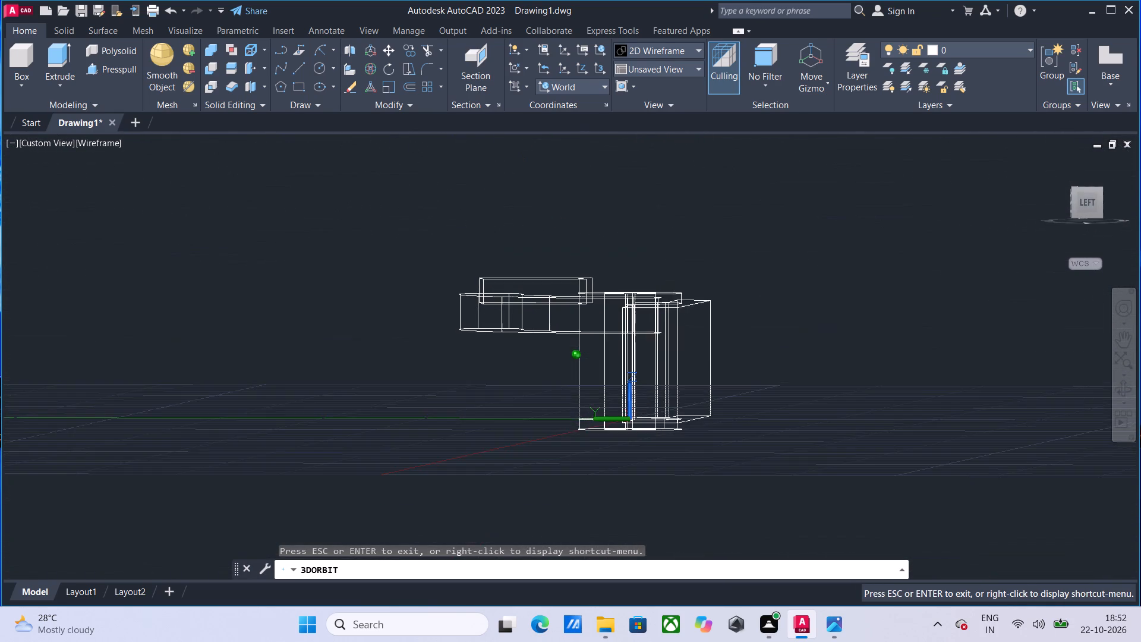
drag(752, 418, 751, 427)
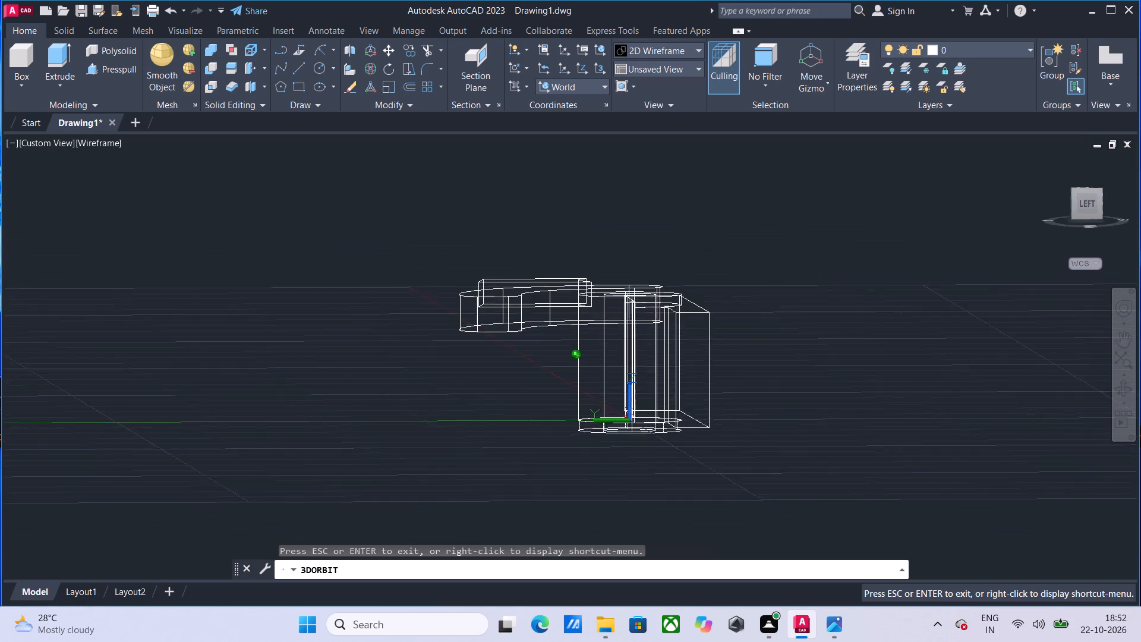
drag(751, 427, 761, 427)
click(395, 52)
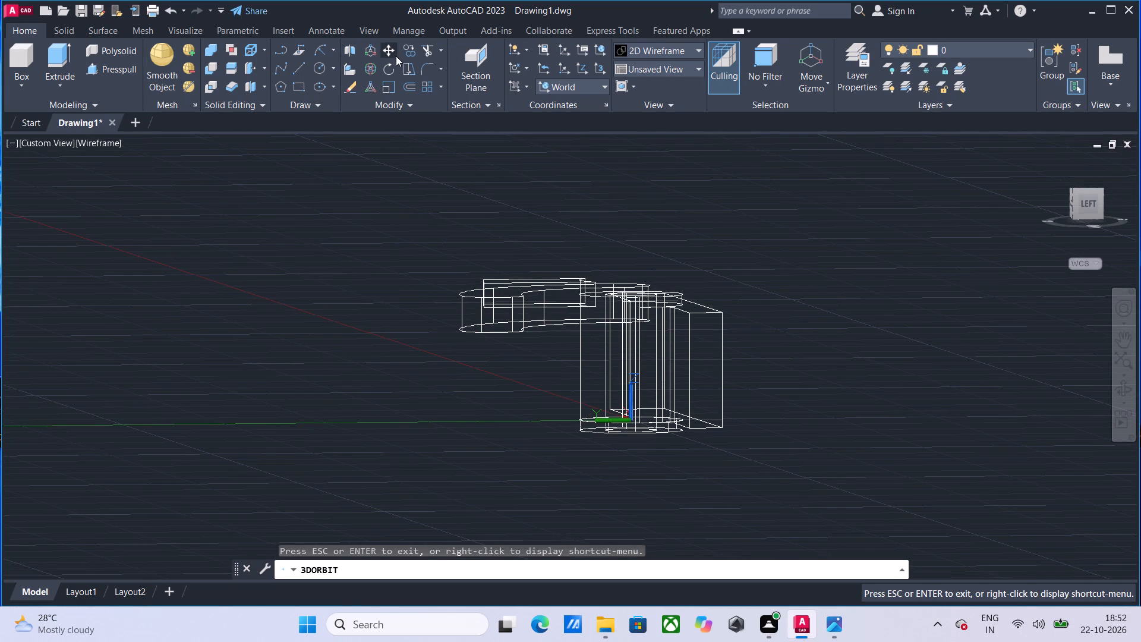
click(486, 279)
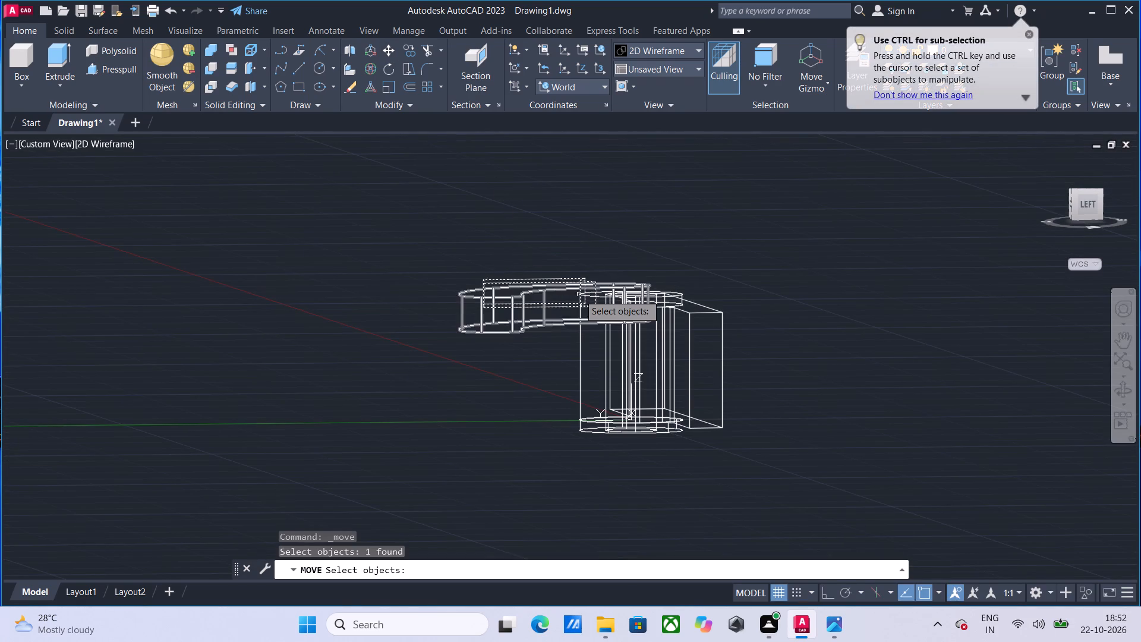
key(Return)
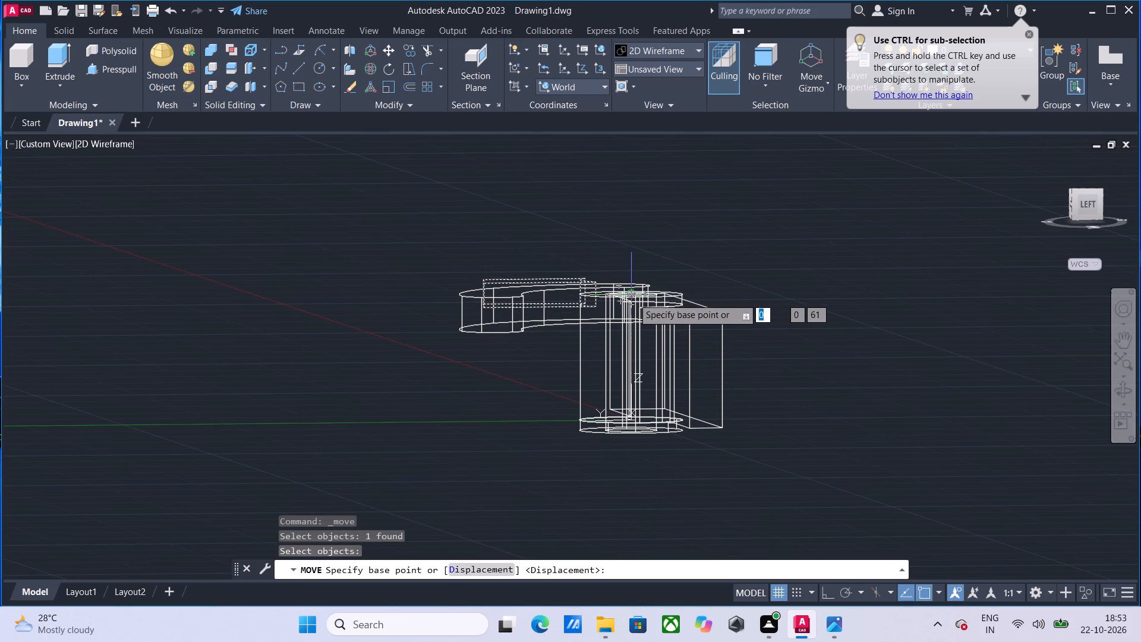
click(597, 283)
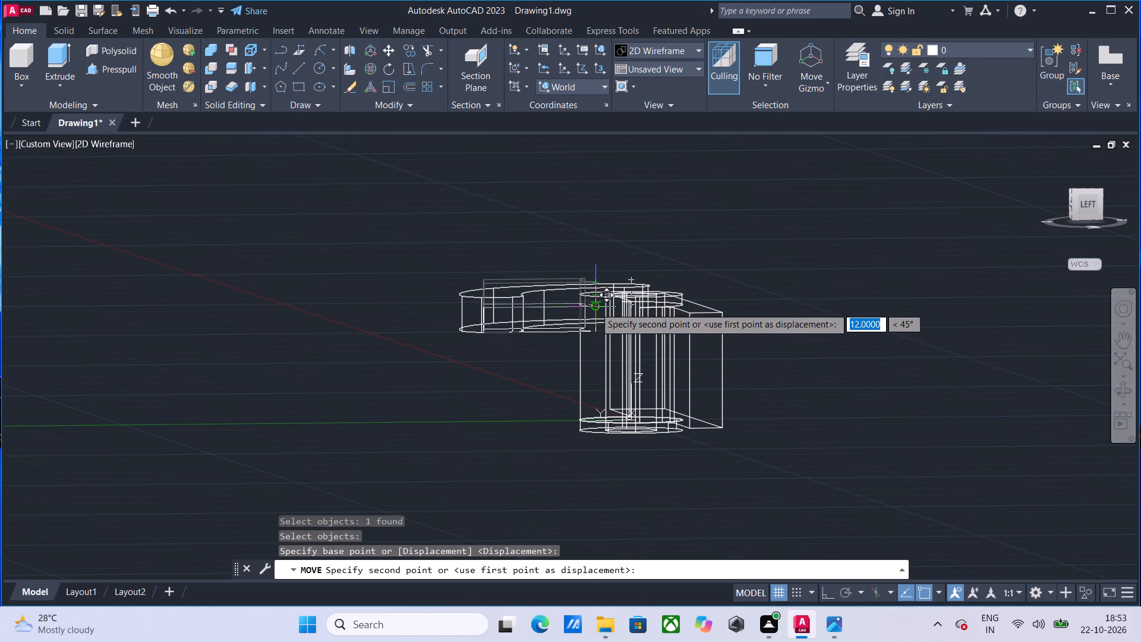
click(595, 298)
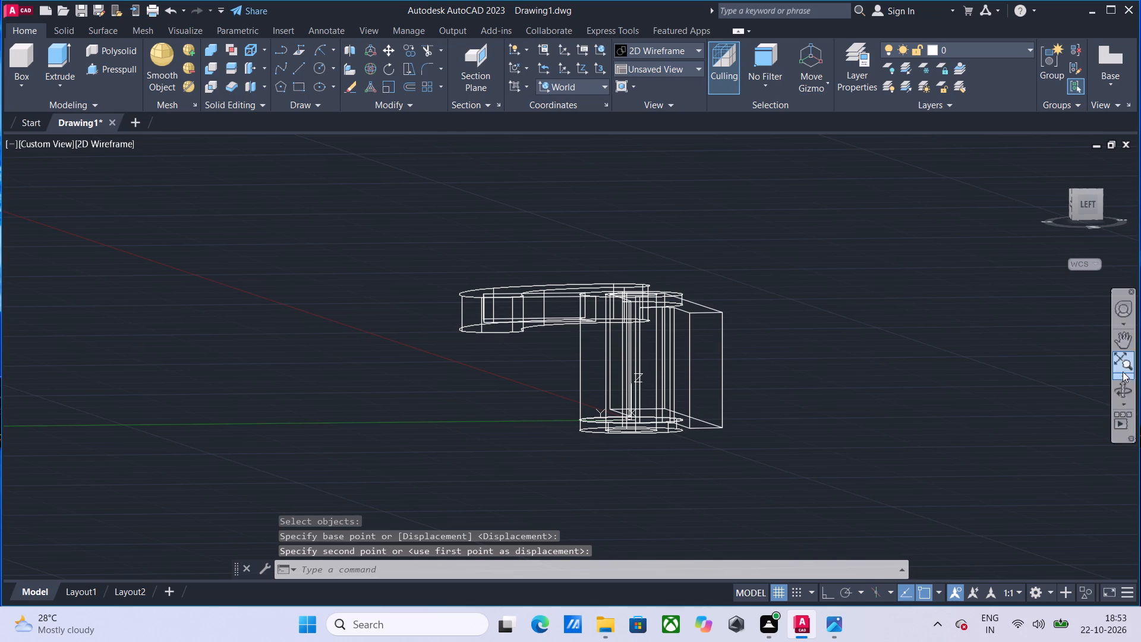
In the top view, move the curved slot solid from the midpoint of its rounded end to the rectangular arm's outer corner.
click(1119, 387)
drag(763, 315, 727, 364)
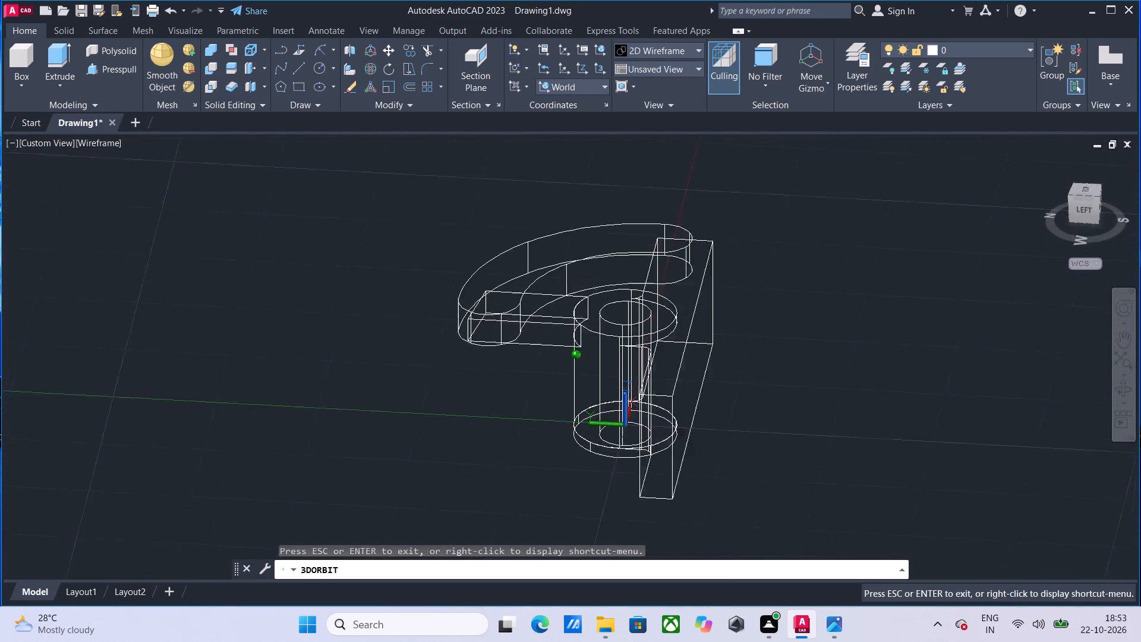
drag(727, 364, 594, 509)
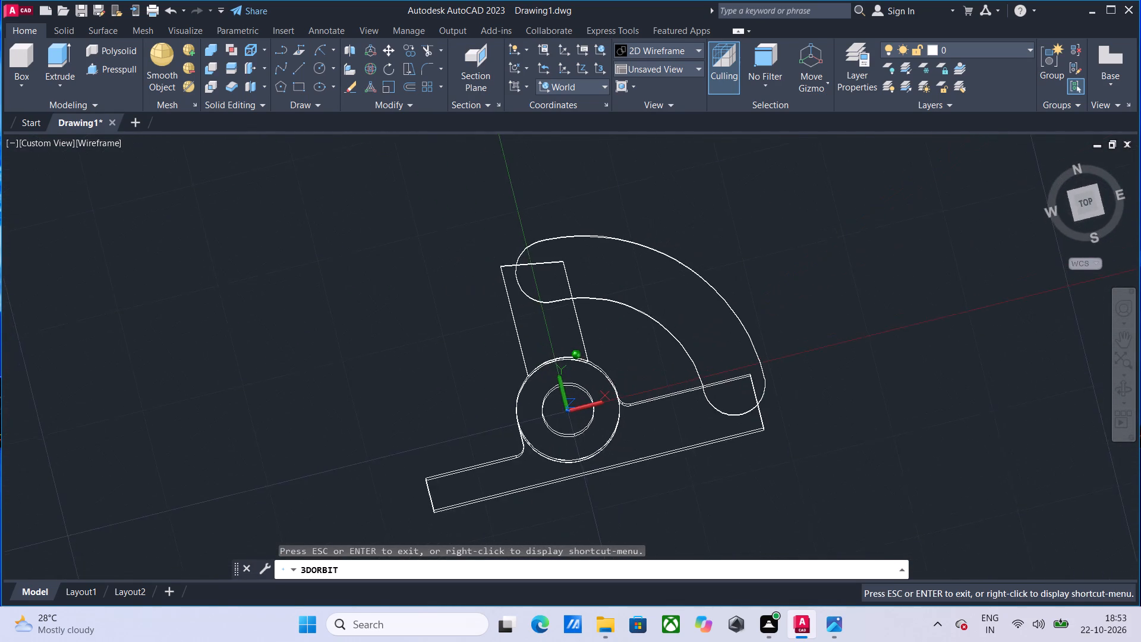
drag(594, 509, 569, 542)
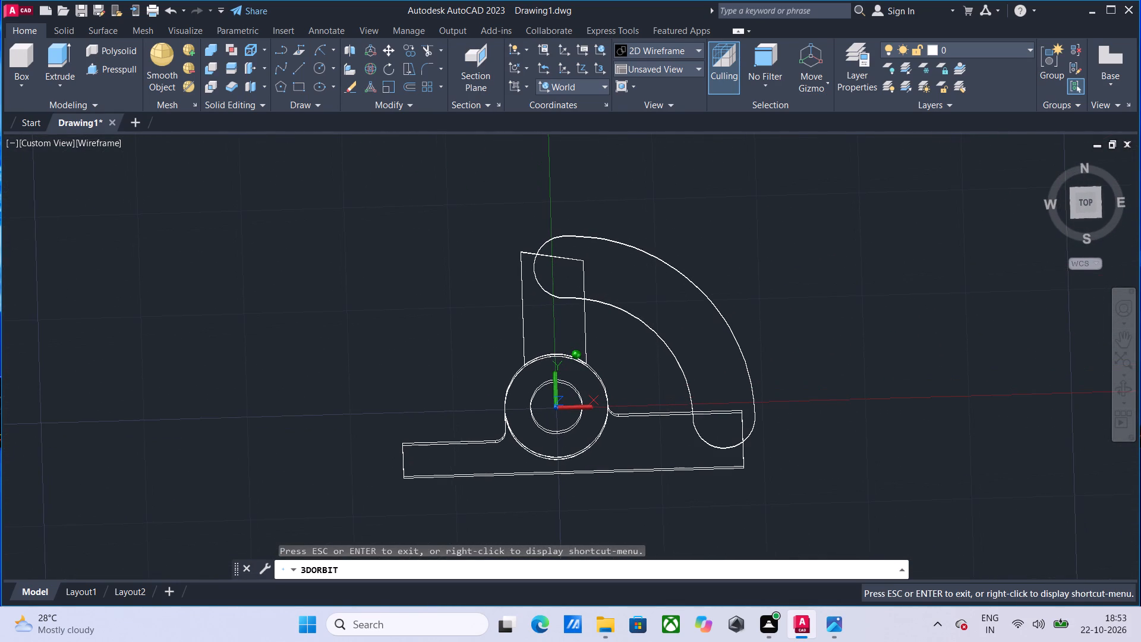
drag(569, 542, 570, 547)
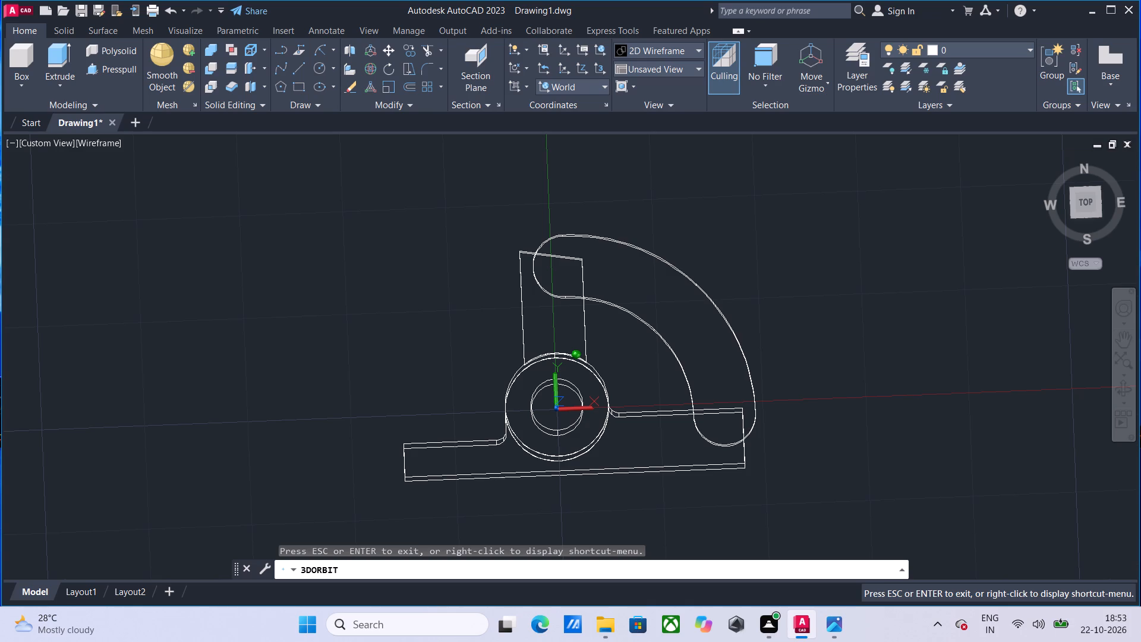
key(Escape)
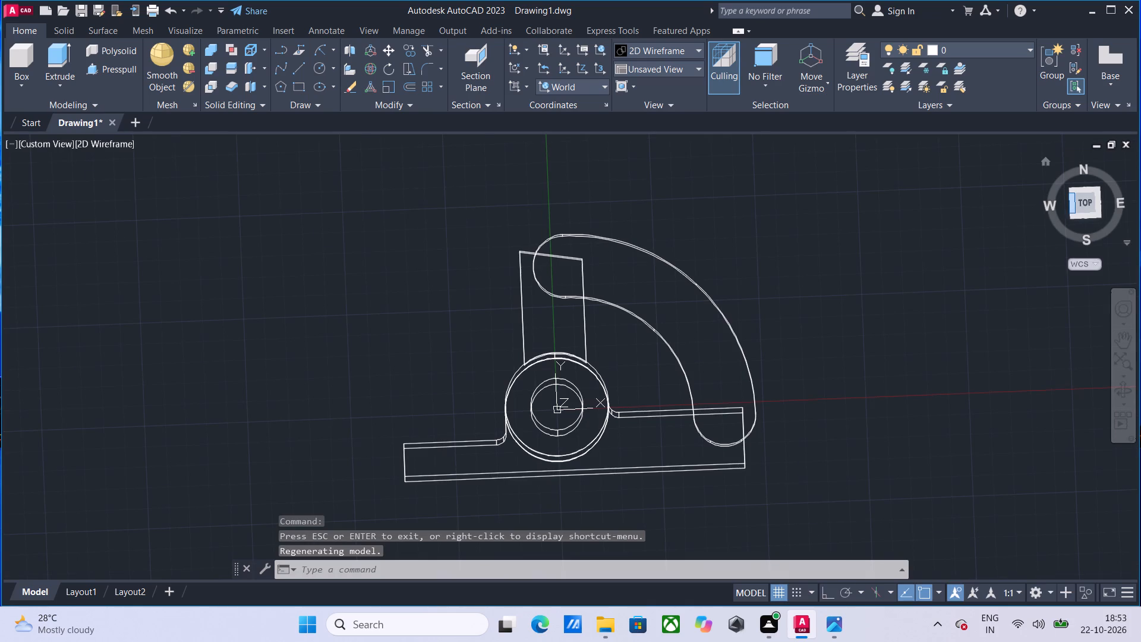
click(1077, 206)
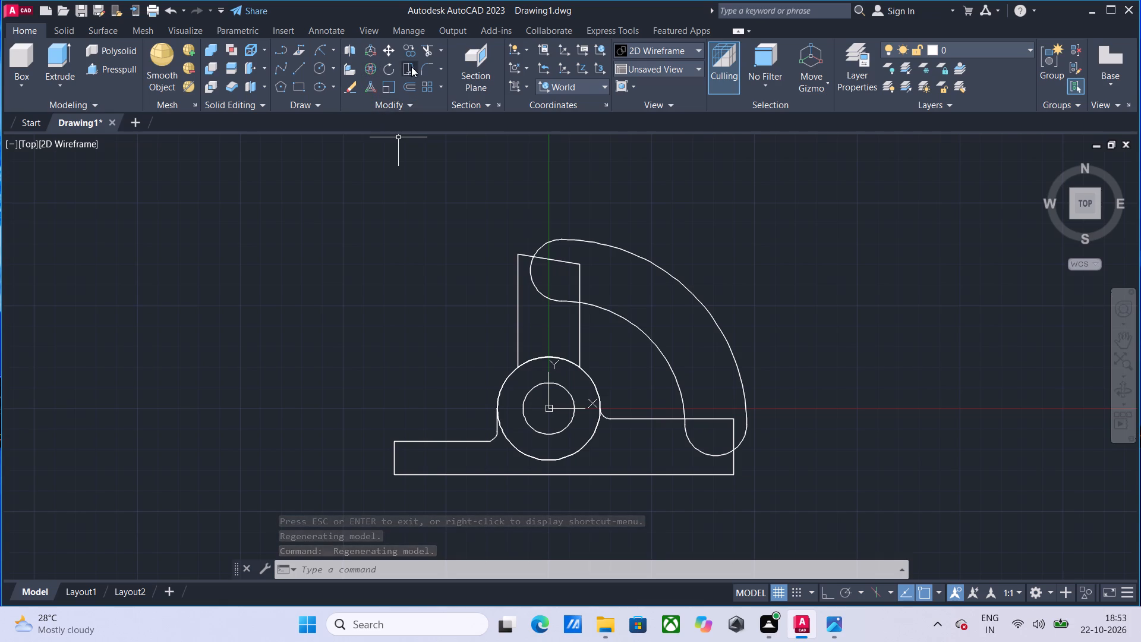
click(386, 50)
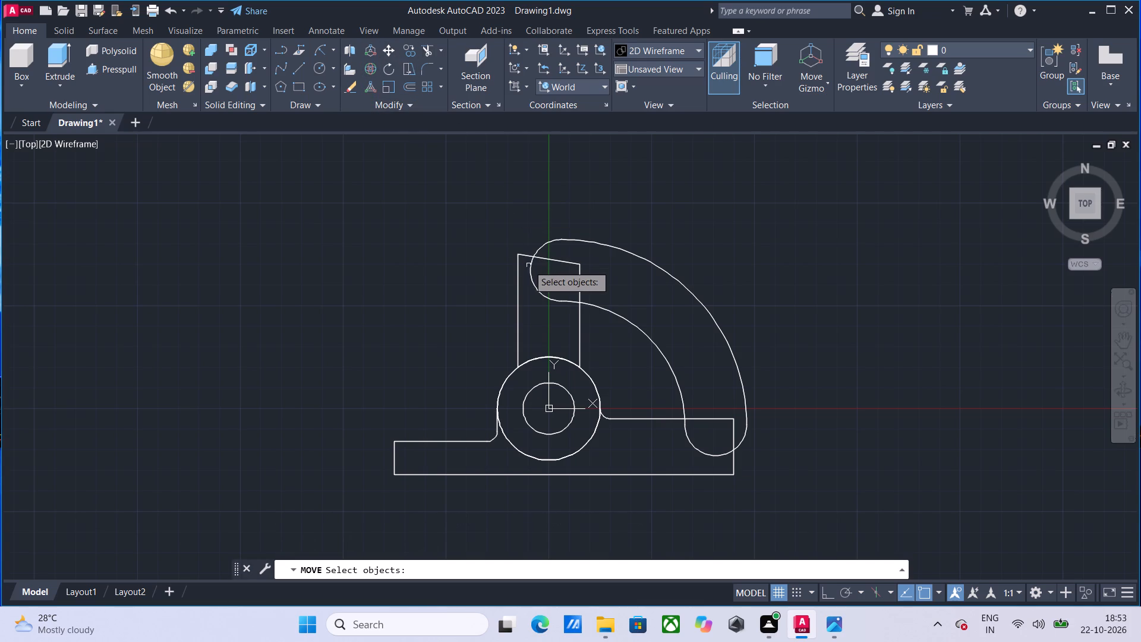
click(530, 267)
key(Return)
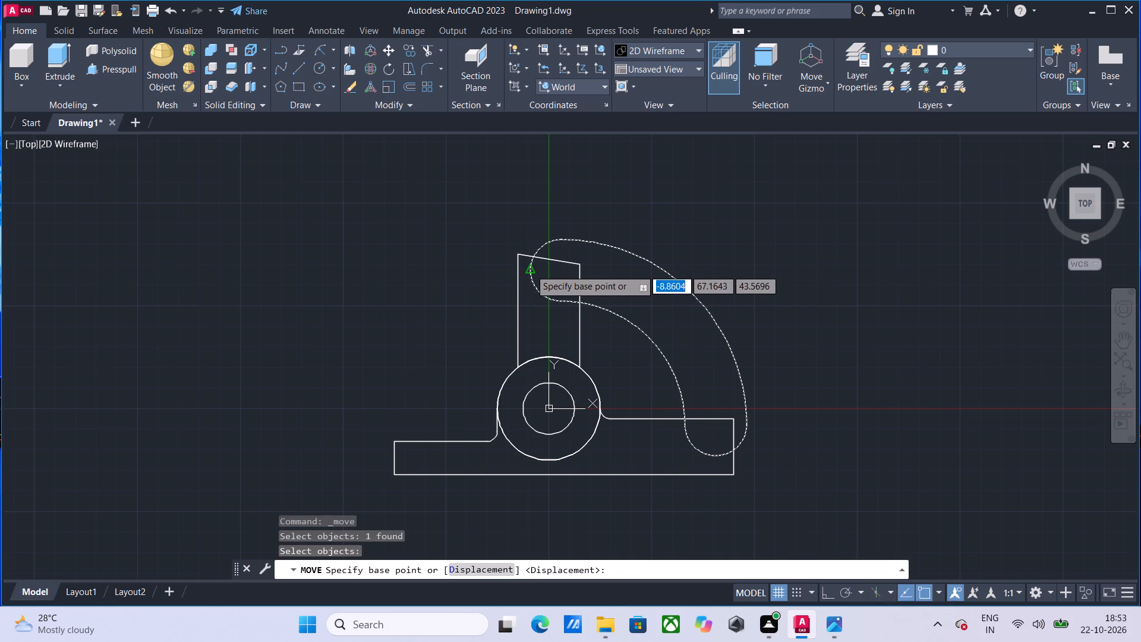
click(530, 269)
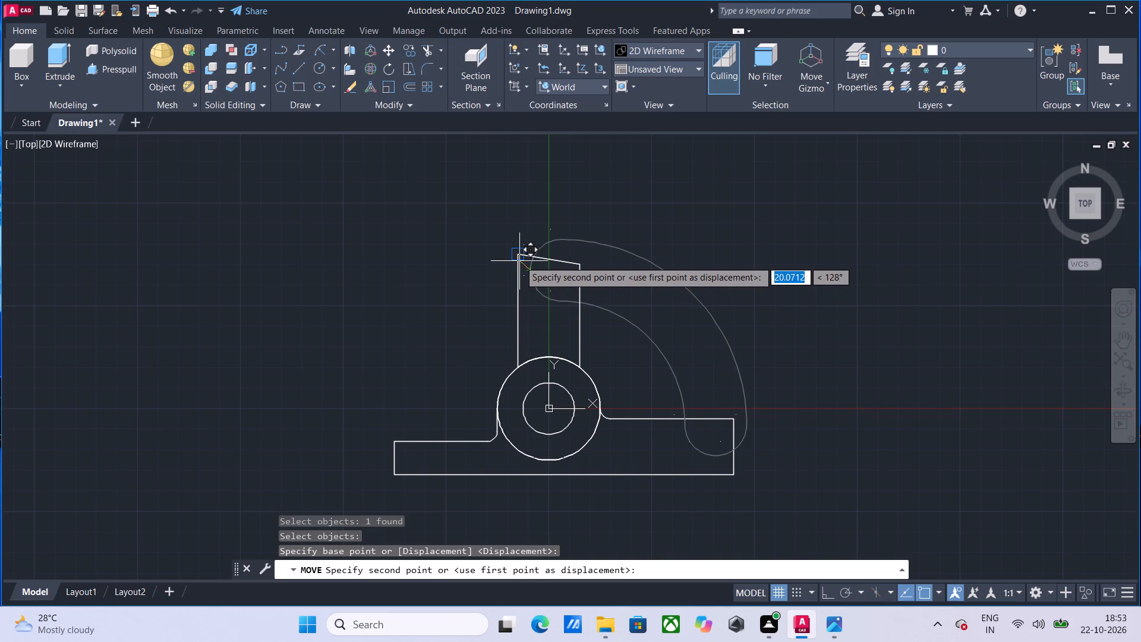
click(518, 256)
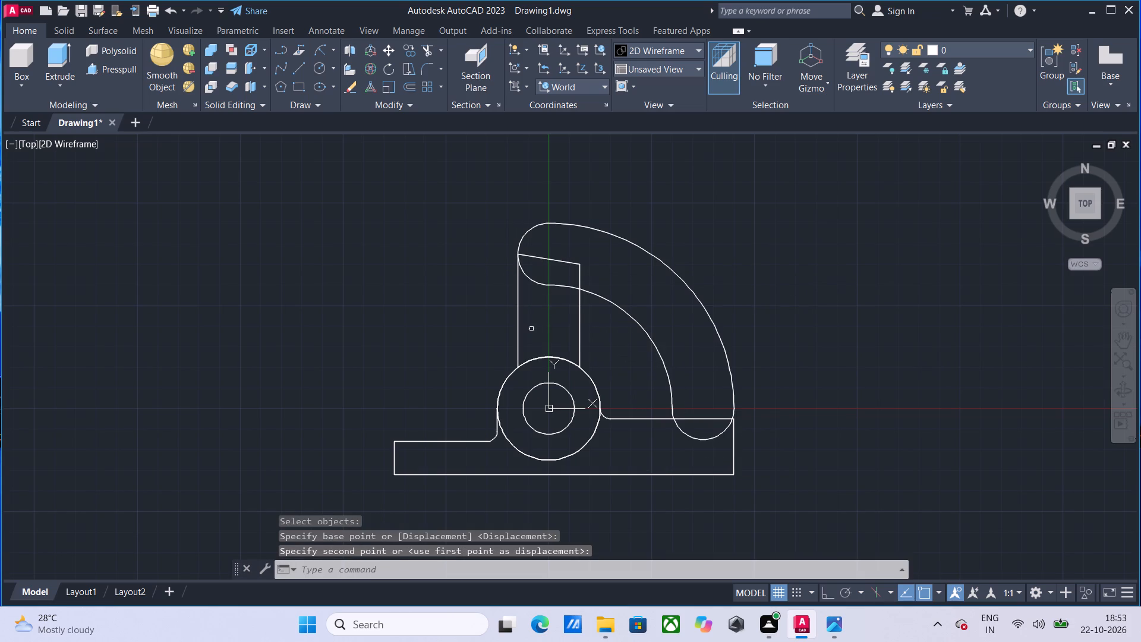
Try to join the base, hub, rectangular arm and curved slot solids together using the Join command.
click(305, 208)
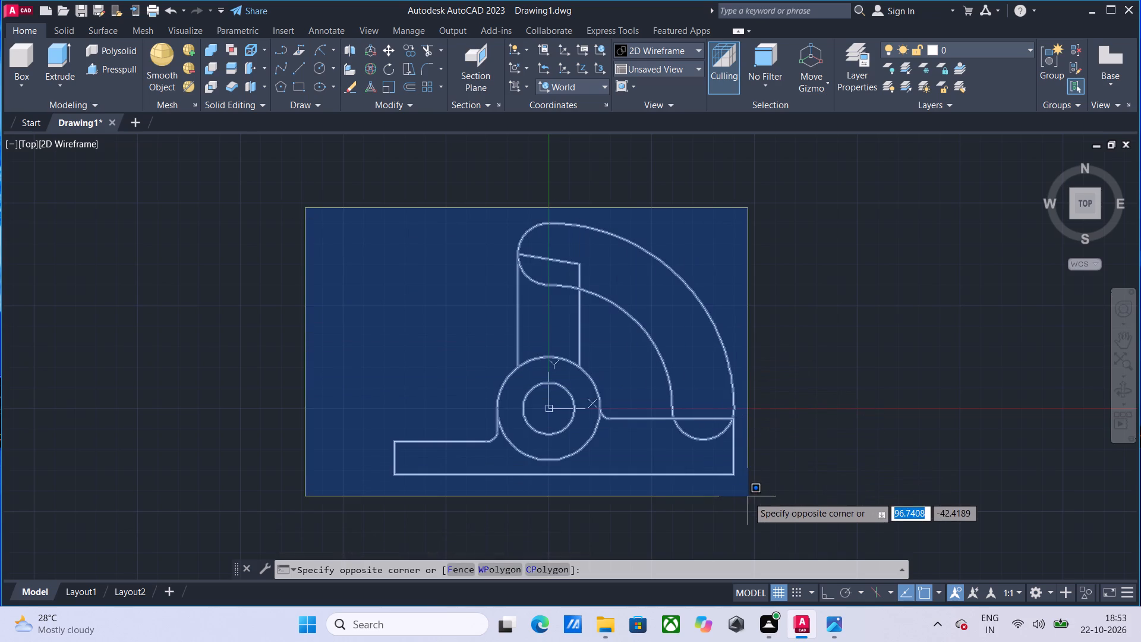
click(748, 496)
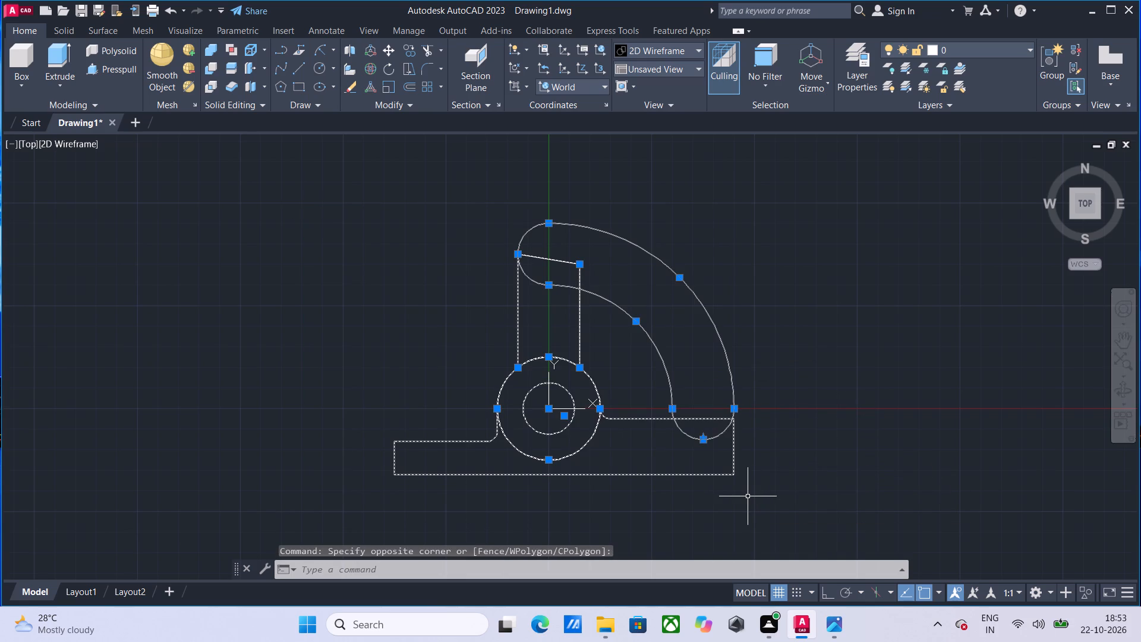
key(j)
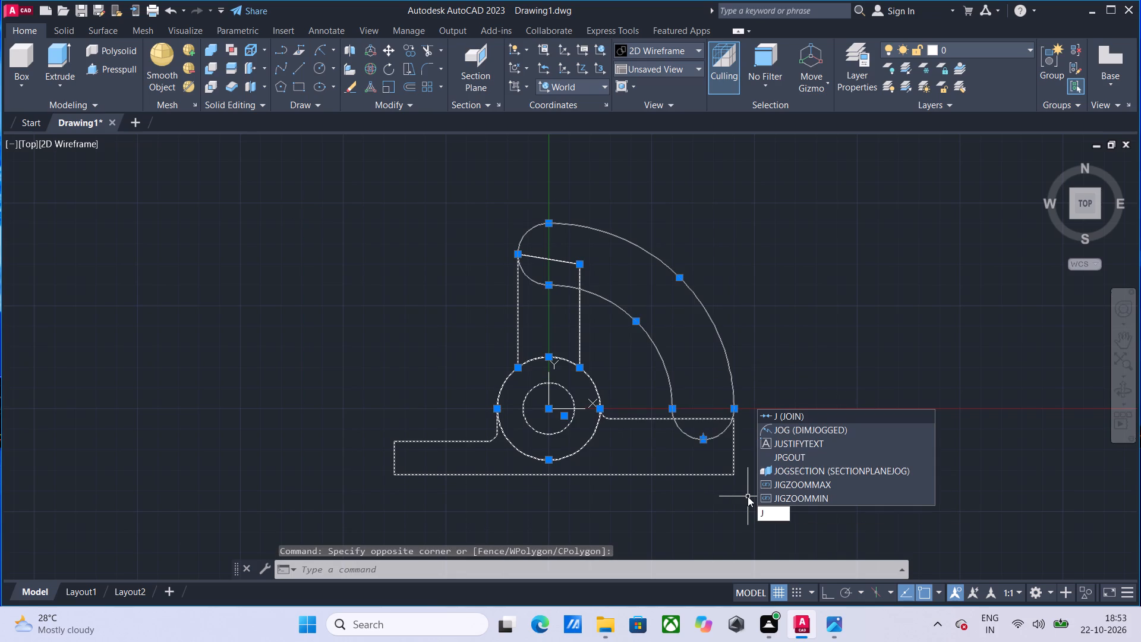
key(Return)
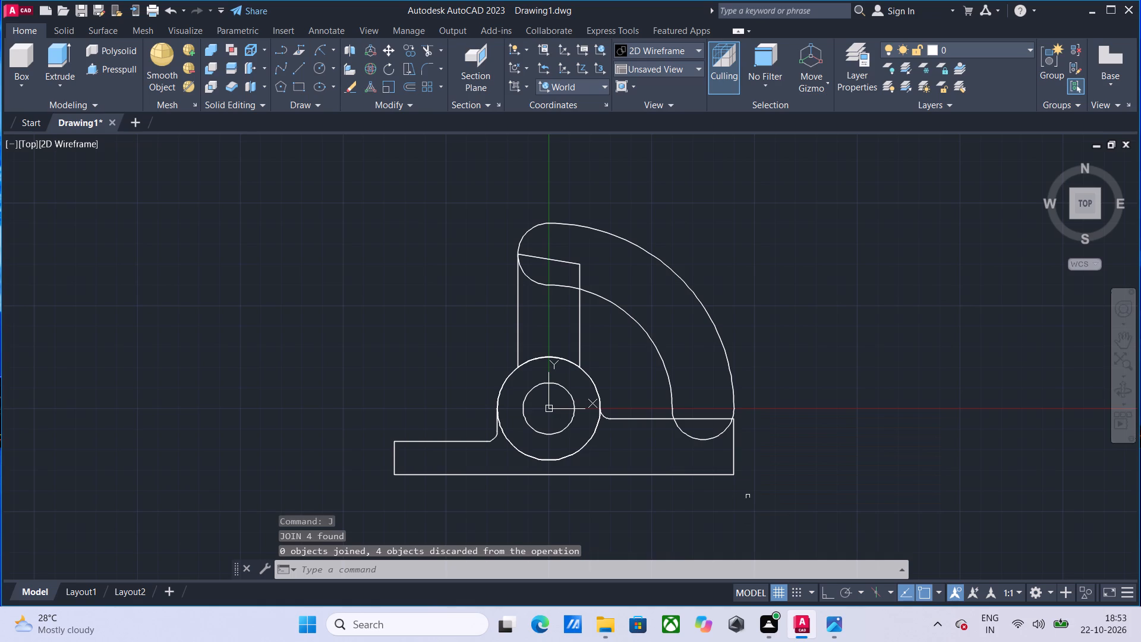
Switch the model display to the Shaded visual style.
click(669, 53)
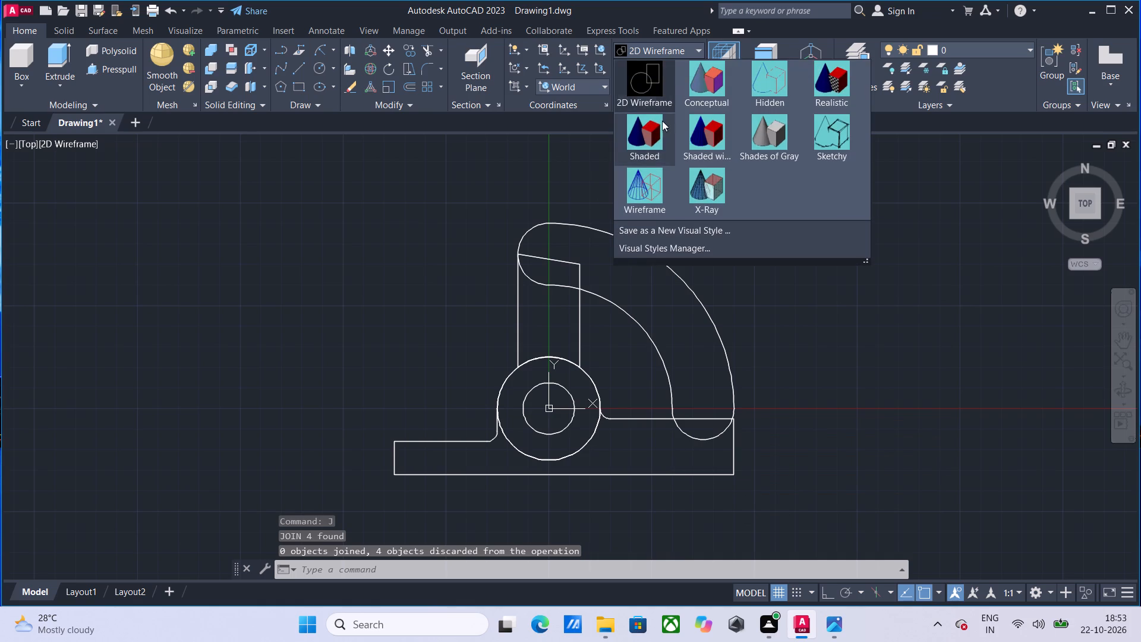
click(641, 137)
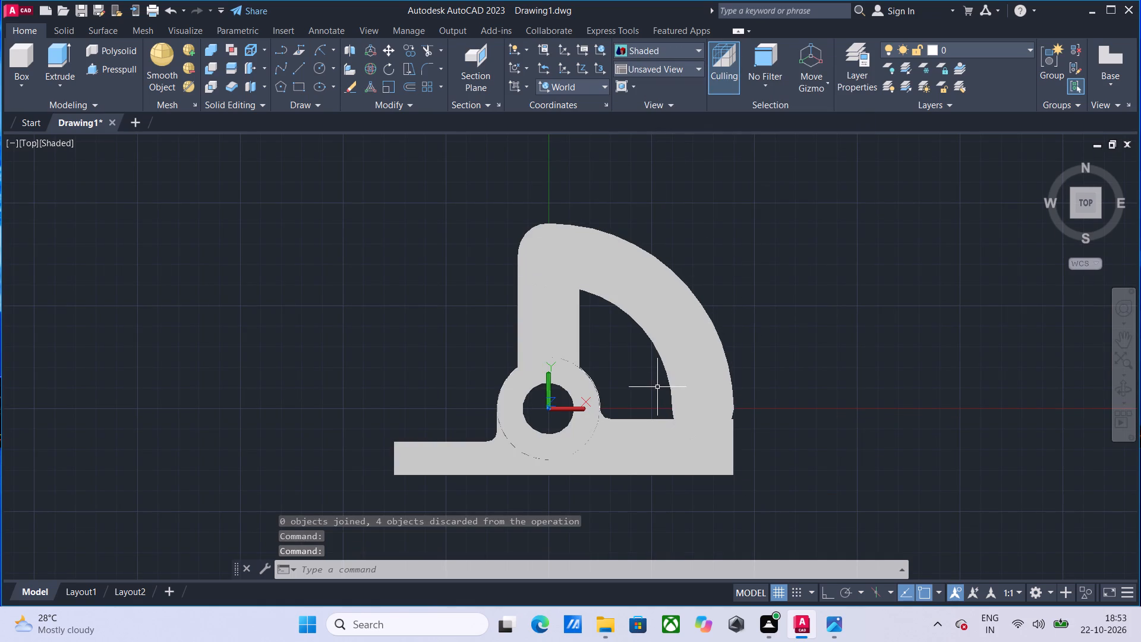
Examine the assembled clamp from several angles to check how the curved slot and arm sit against the hub and base.
drag(641, 380, 663, 381)
click(1124, 387)
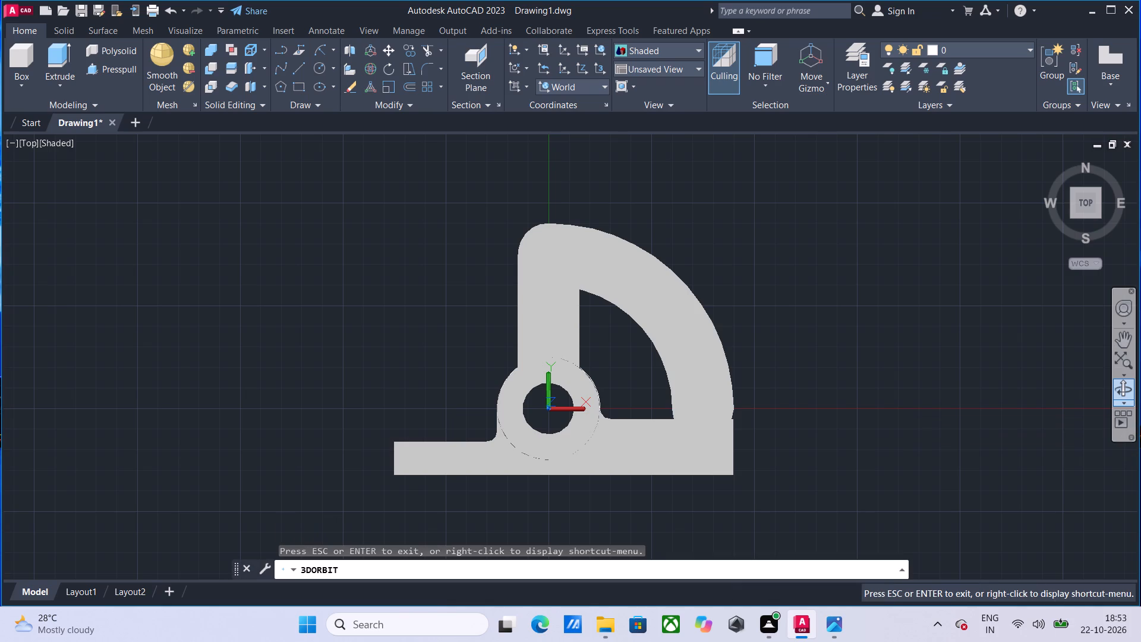
drag(645, 382, 733, 264)
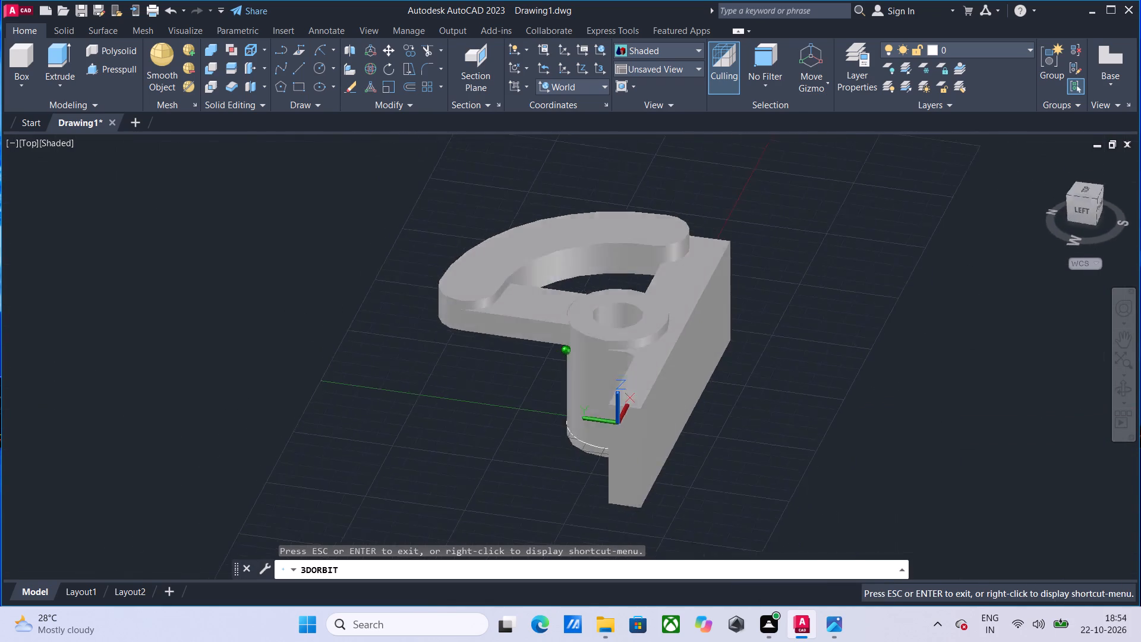
drag(733, 264, 684, 338)
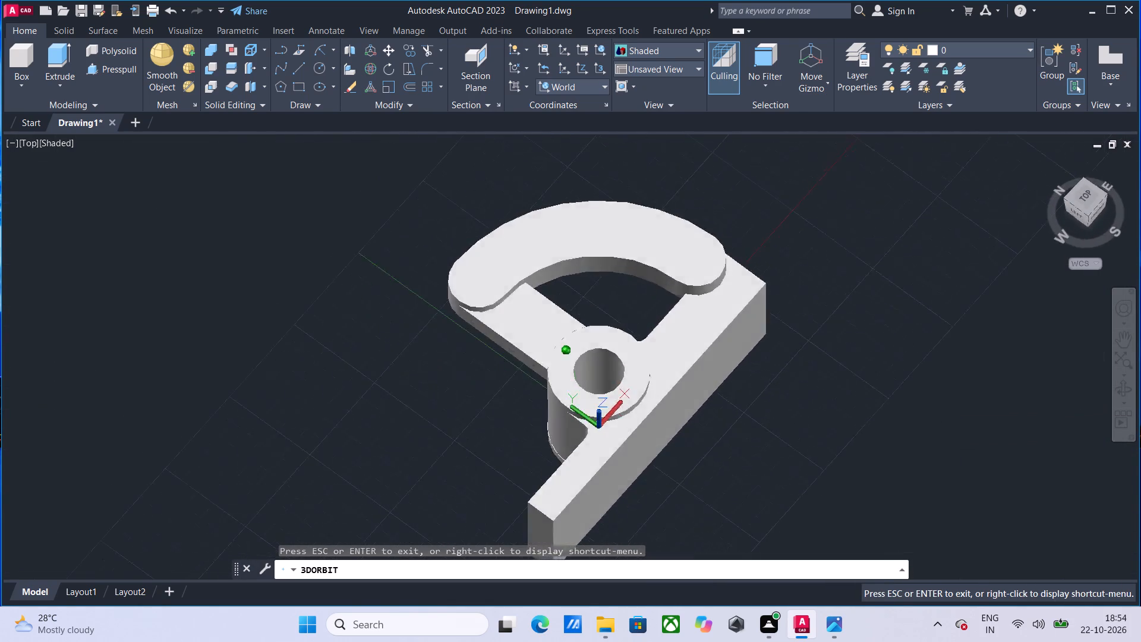
drag(684, 338, 606, 523)
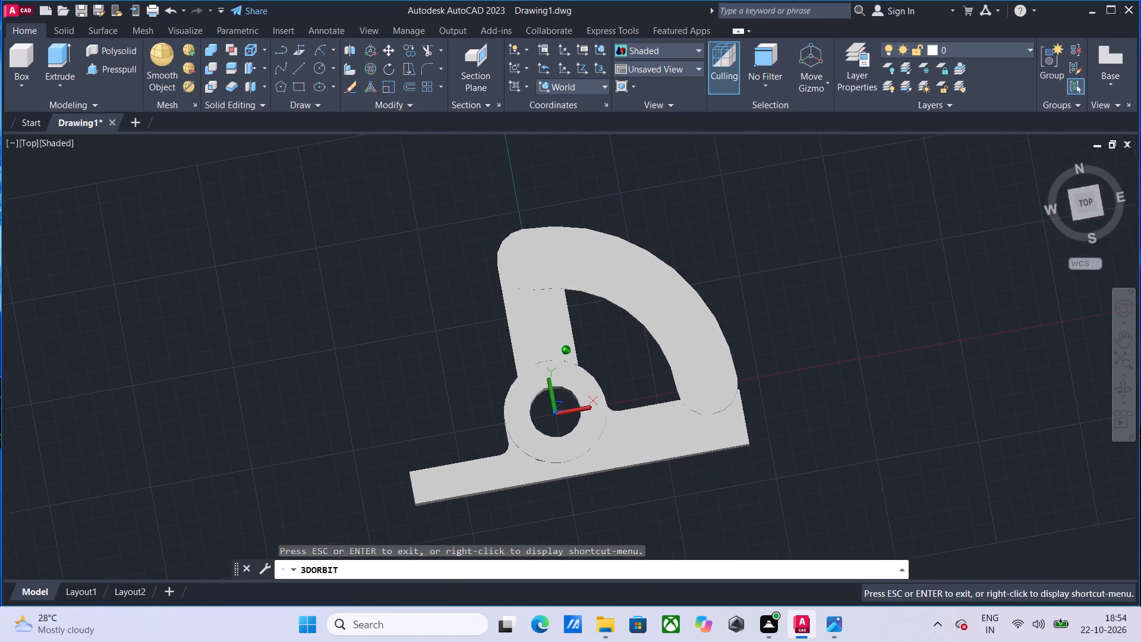
drag(606, 523, 580, 525)
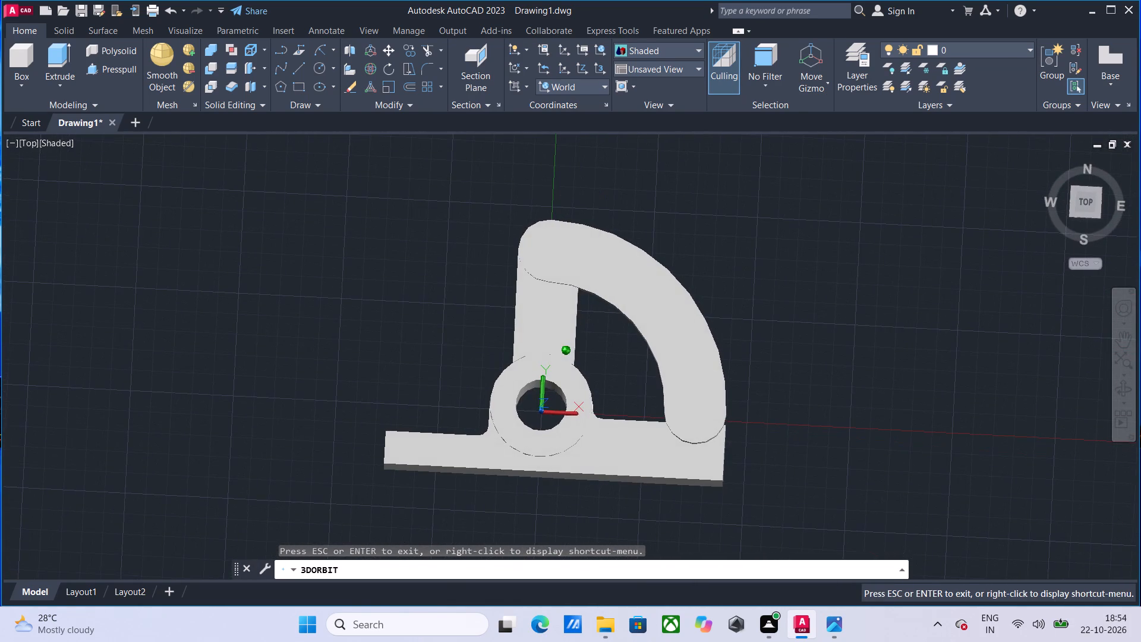
key(Escape)
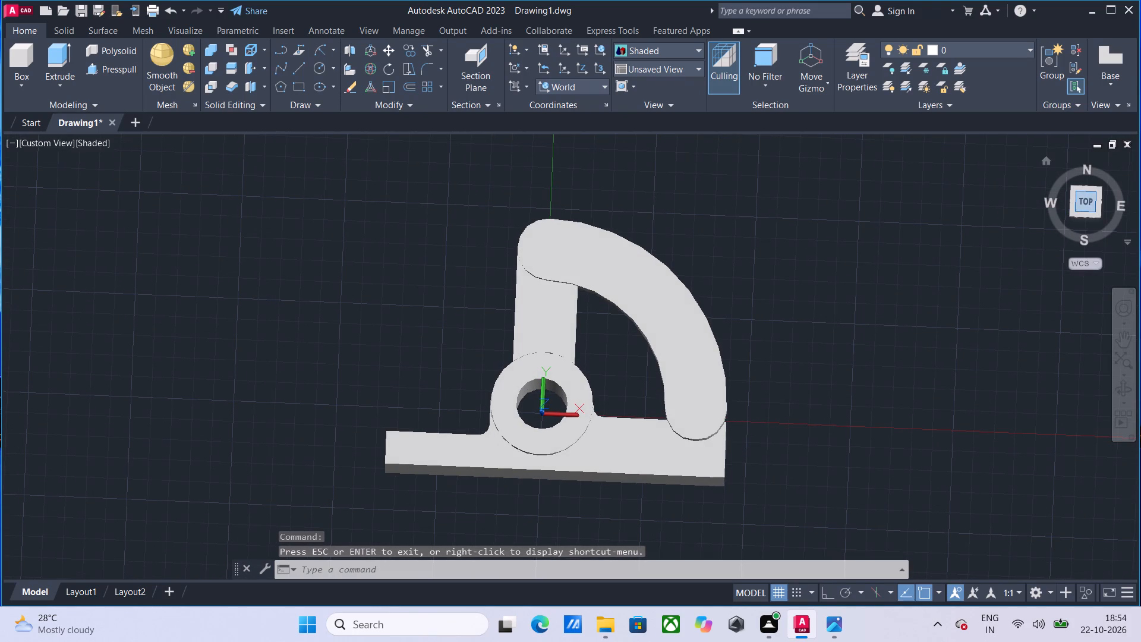
In the top view, draw a horizontal line from the hub's centre to the centre of the curved slot's rounded end above the base.
click(1082, 200)
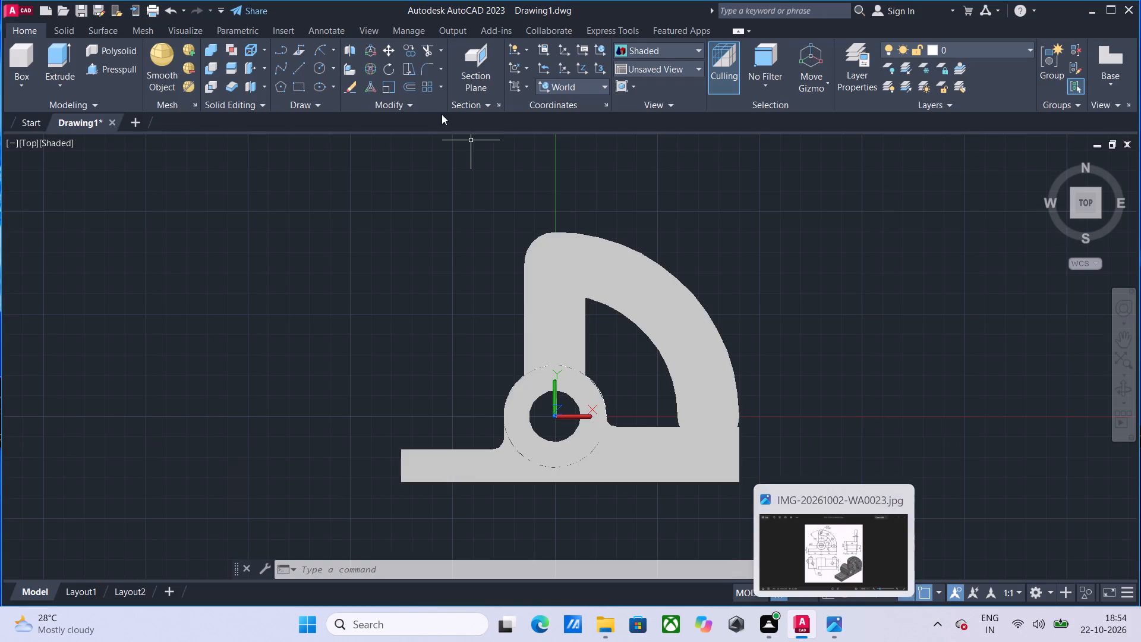
click(322, 69)
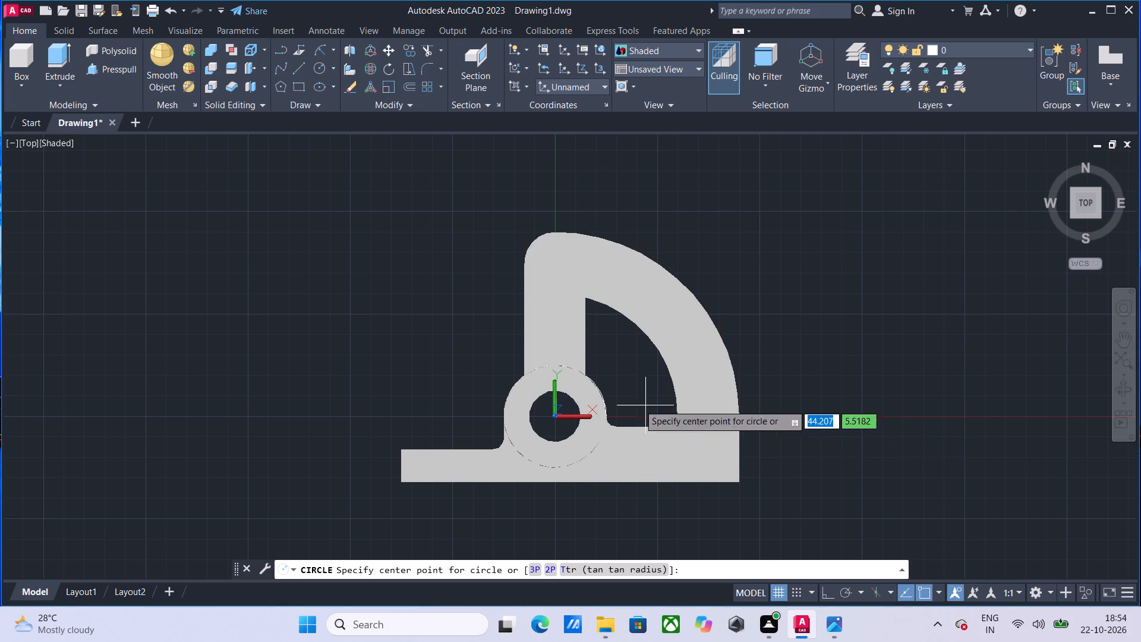
click(300, 70)
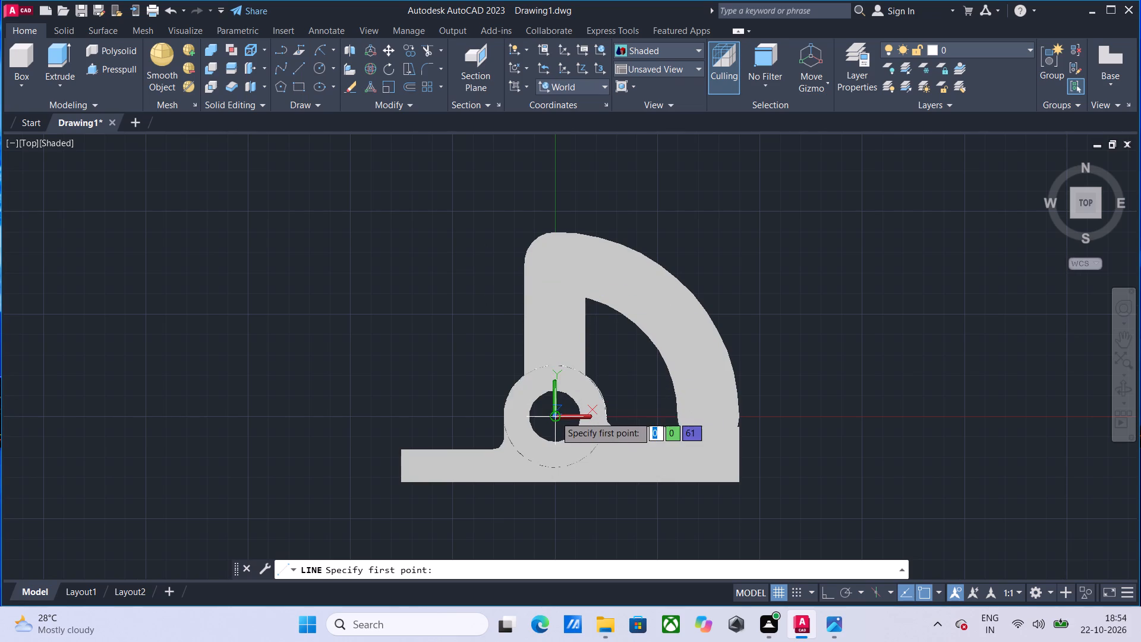
click(555, 416)
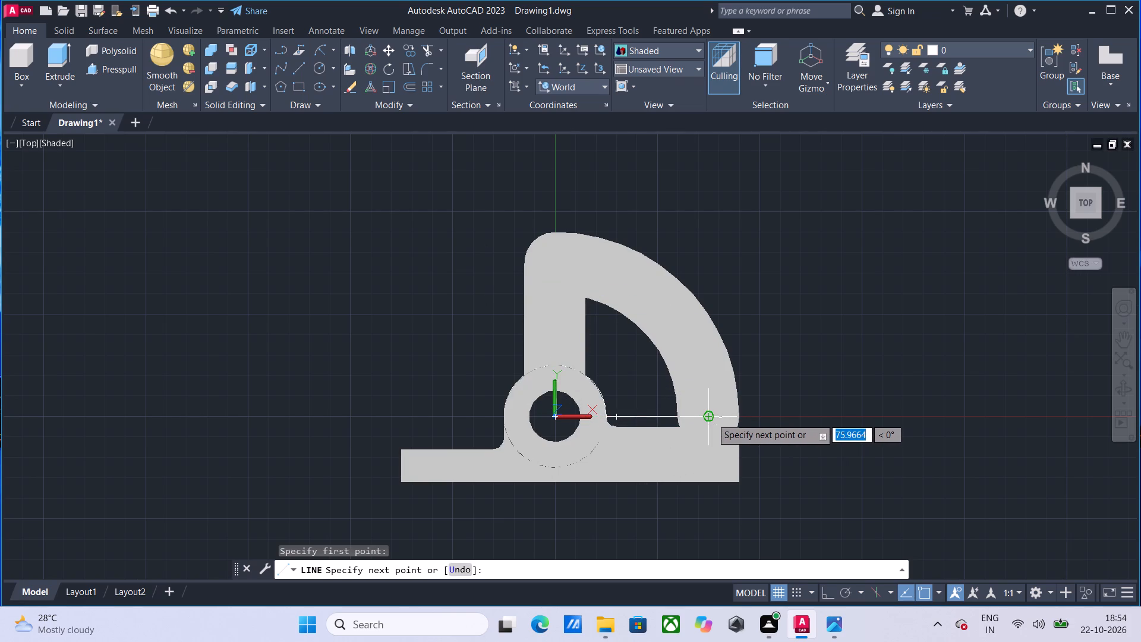
click(711, 418)
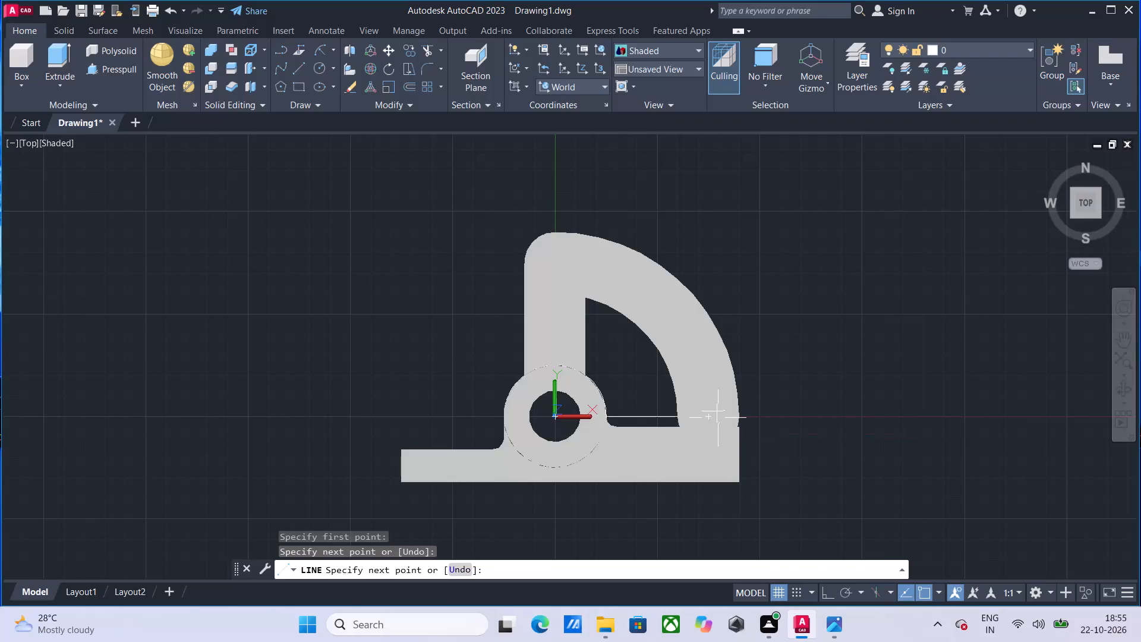
key(Escape)
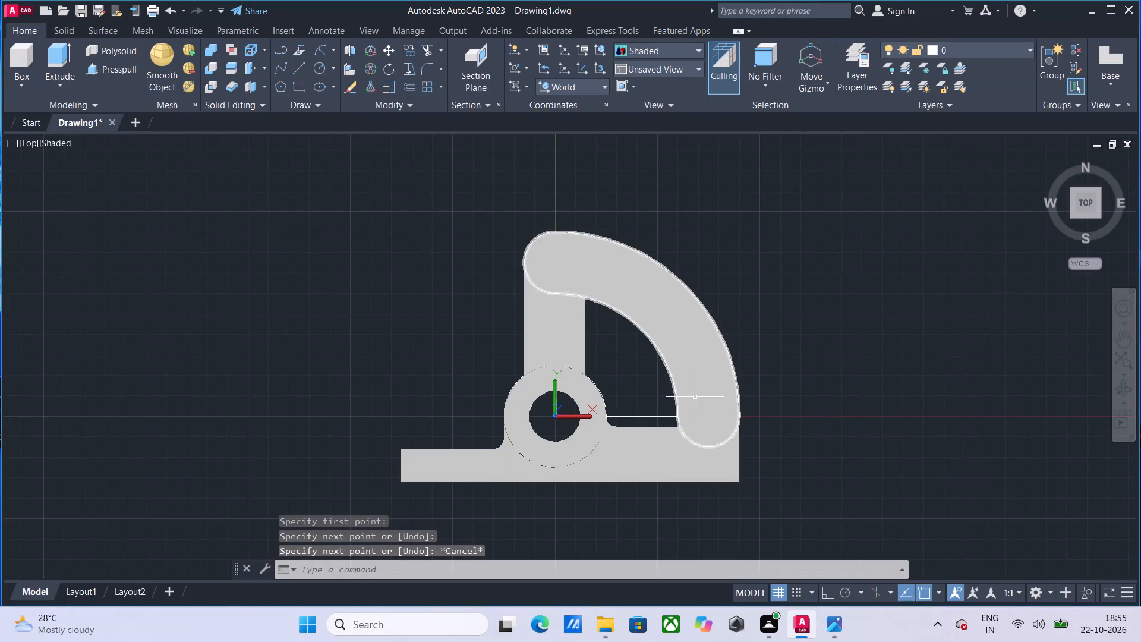
Draw a circle of radius 6 centred at the end of the horizontal line on the curved slot's rounded end.
click(319, 71)
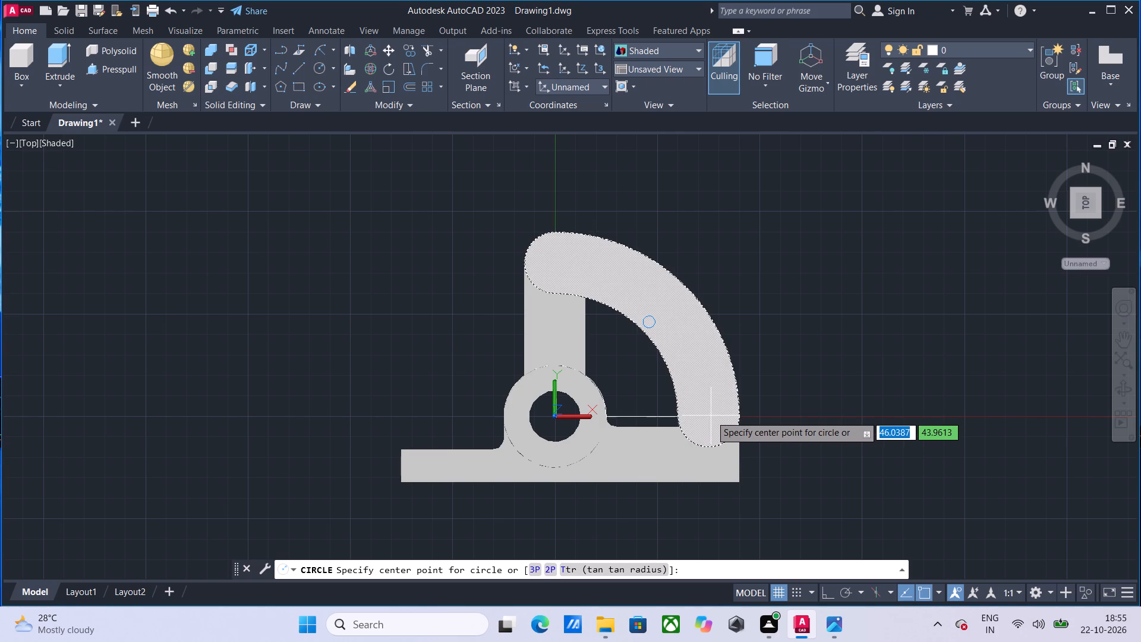
key(Escape)
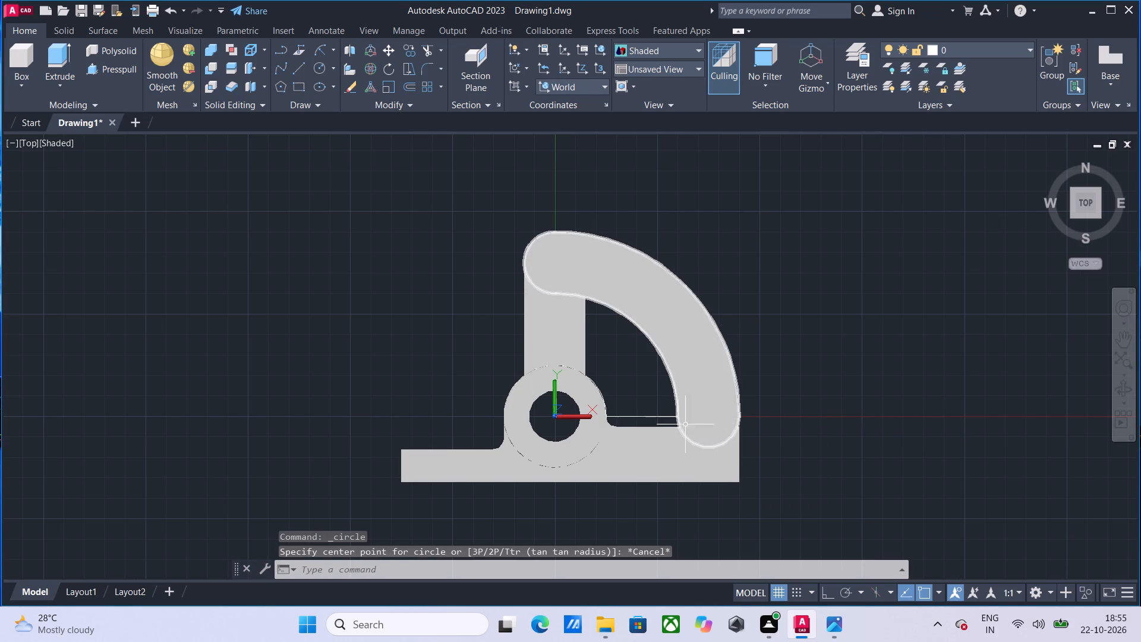
key(Return)
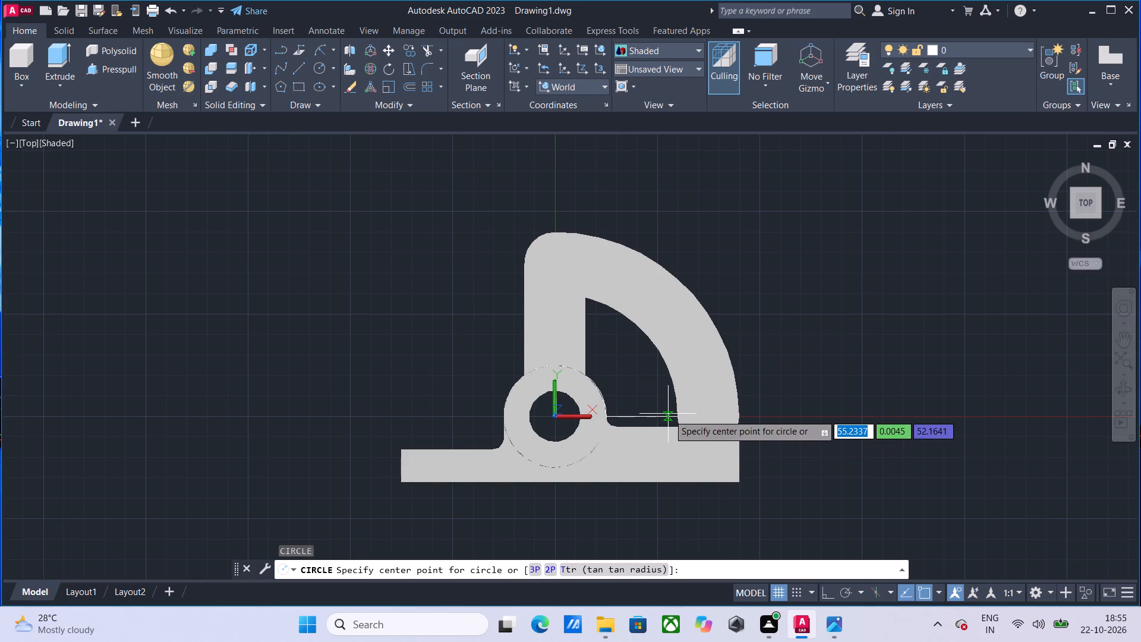
click(708, 418)
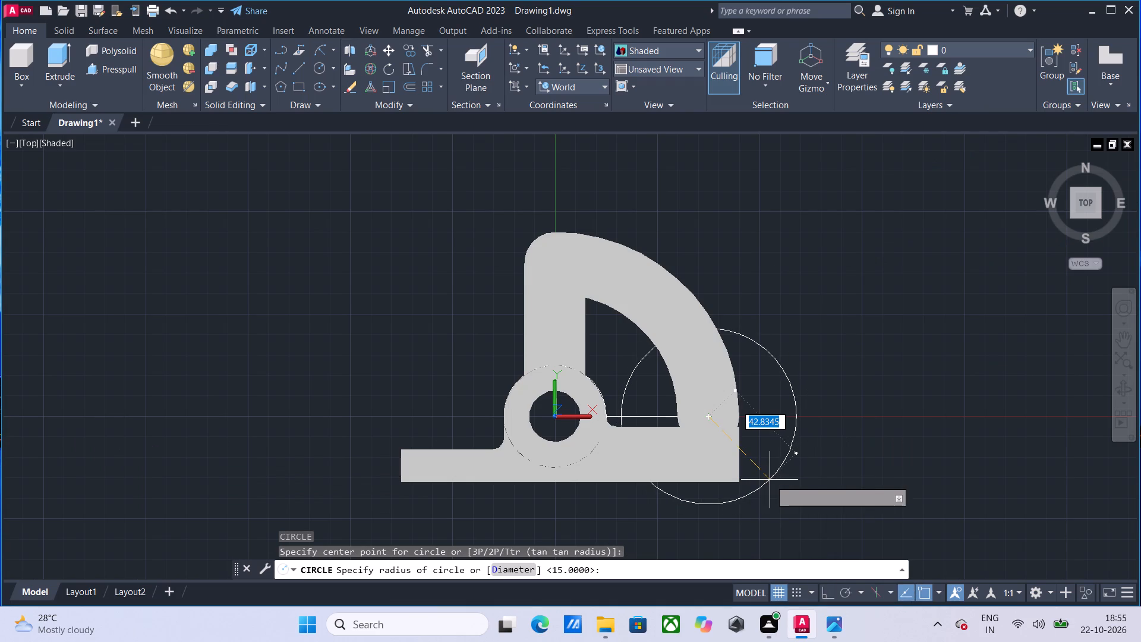
key(6)
key(Return)
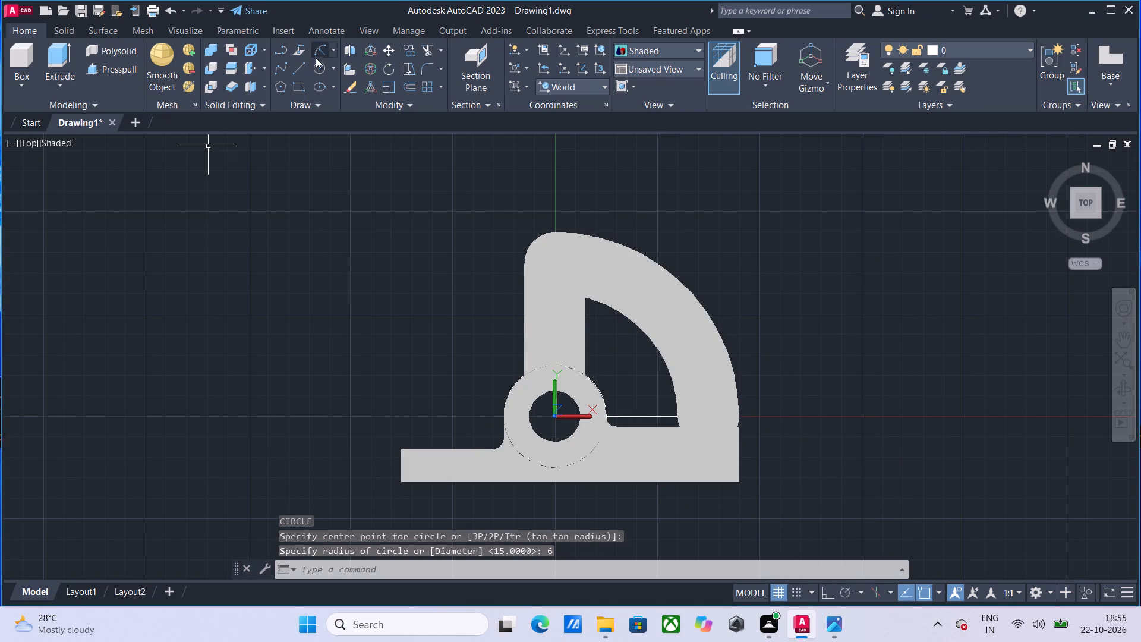
Draw a line 75 units long at 30 degrees from the hub's centre toward the curved slot.
click(303, 67)
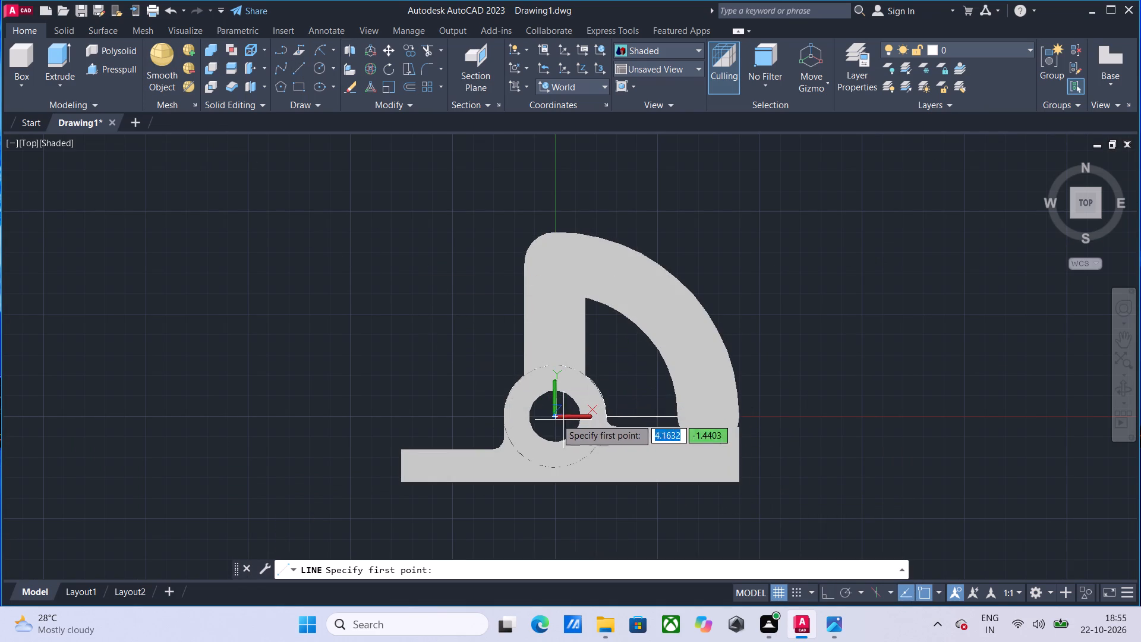
click(553, 417)
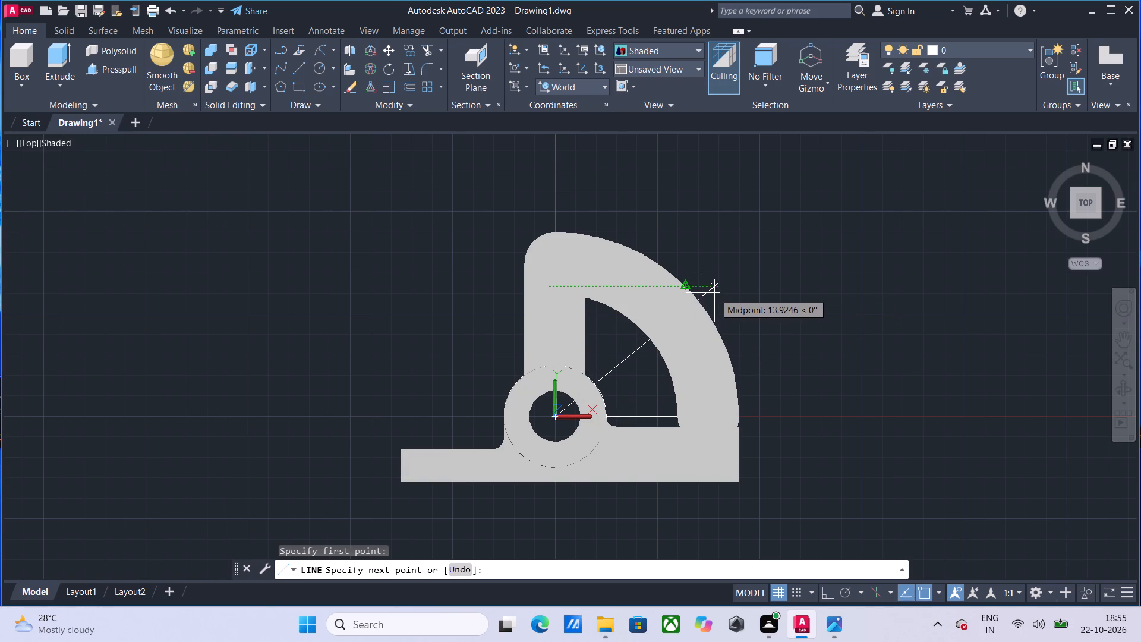
text(75)
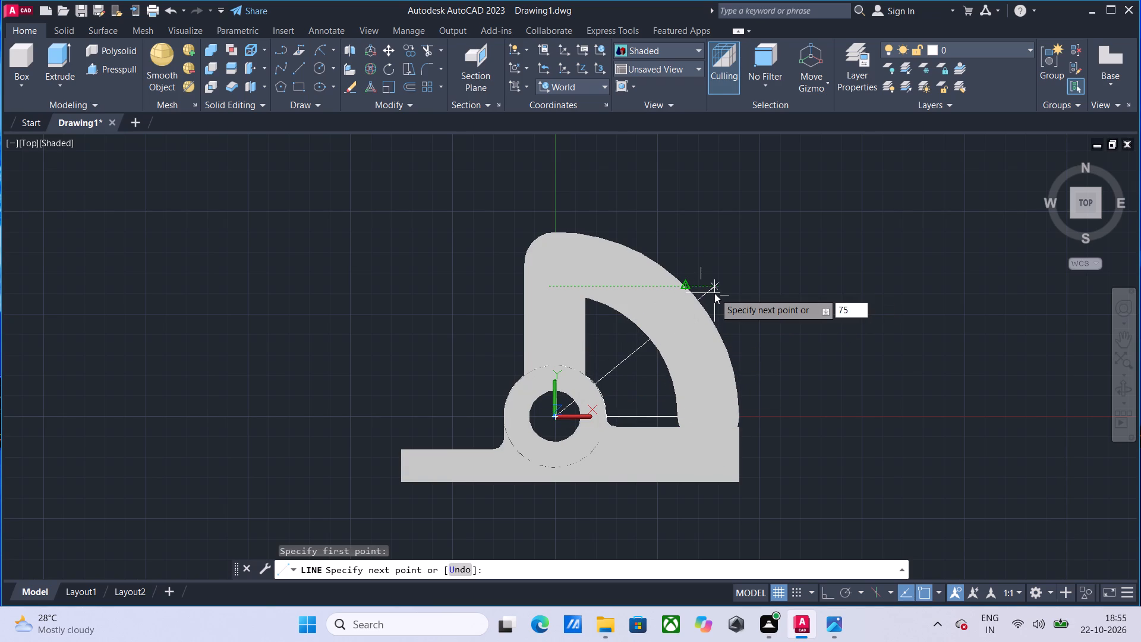
key(shift+less)
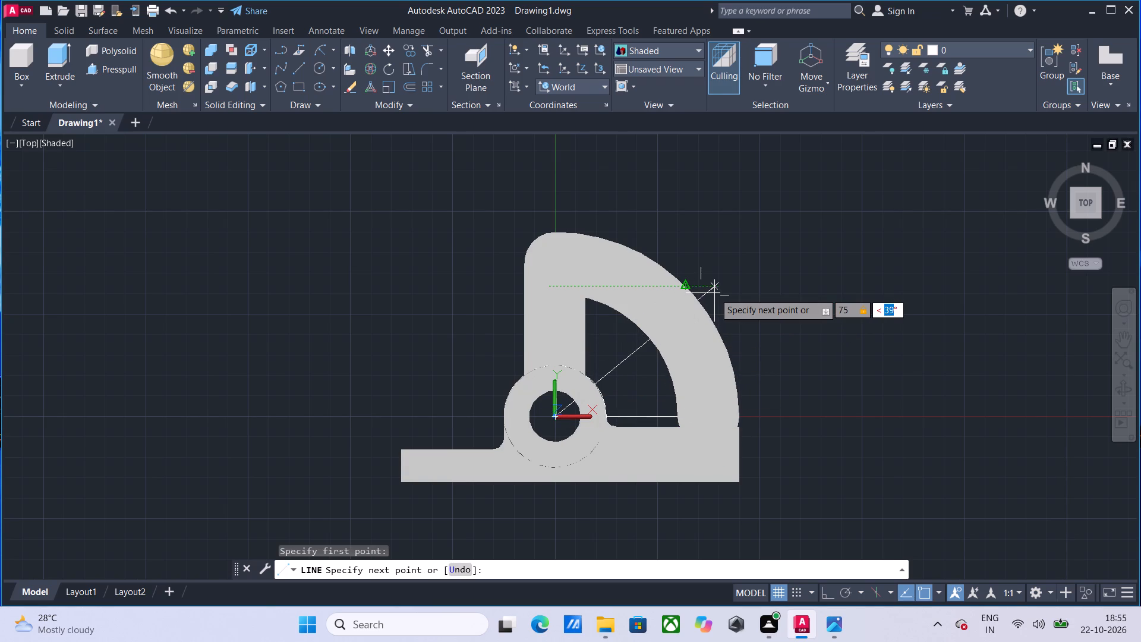
text(30)
key(Return)
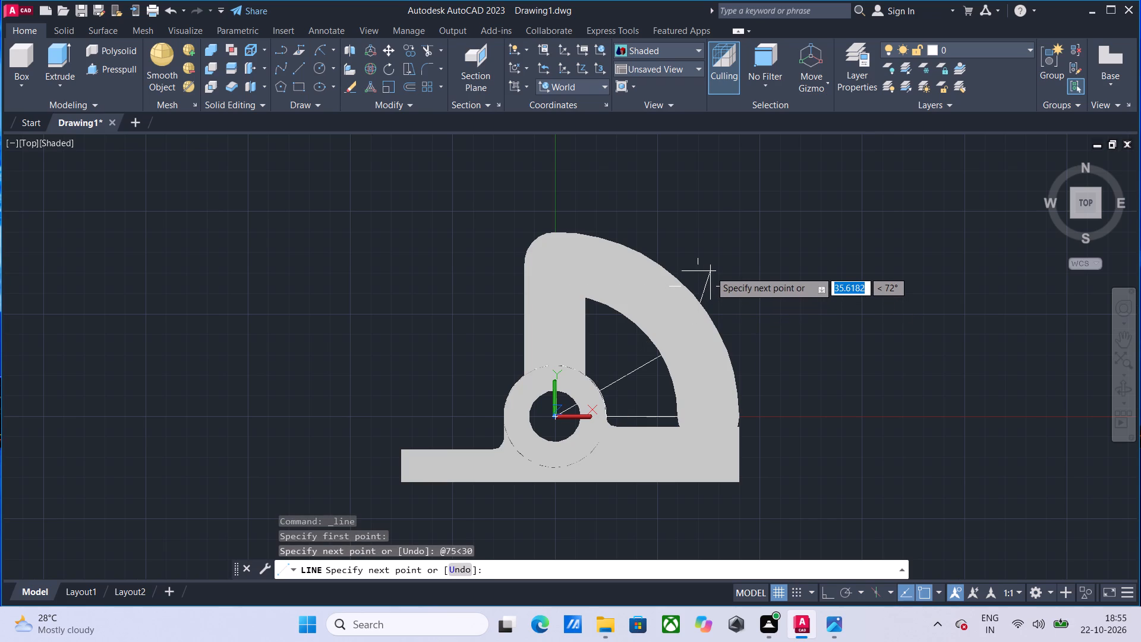
key(Escape)
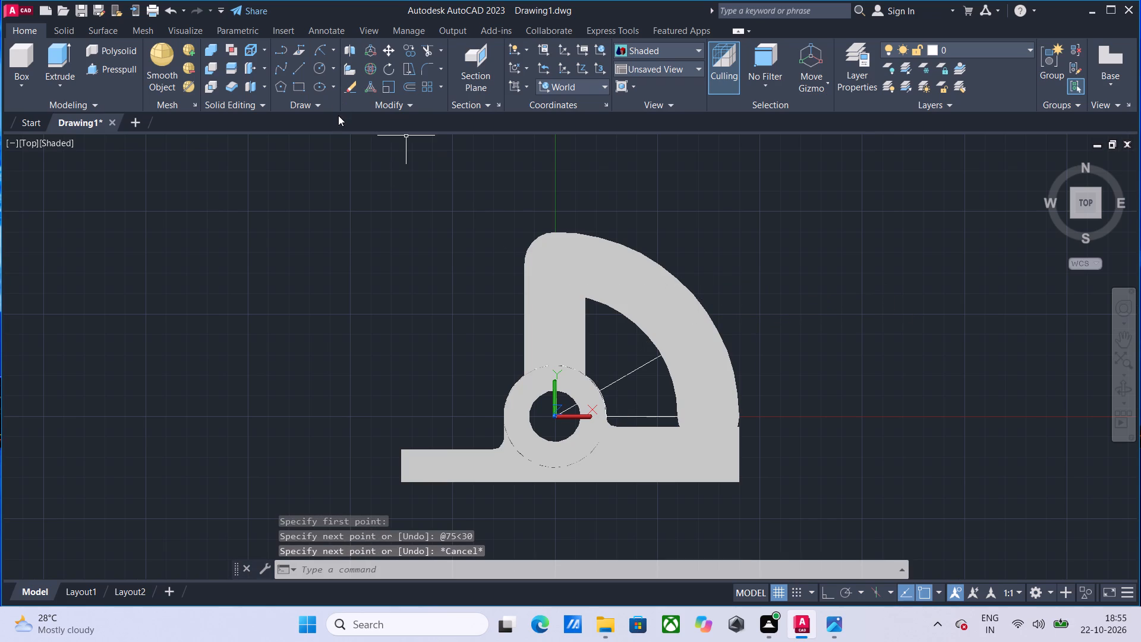
Draw a line from 0,0 that is 75 units long at 60 degrees toward the curved slot.
key(Return)
text(0,0)
key(Return)
text(75)
key(shift+less)
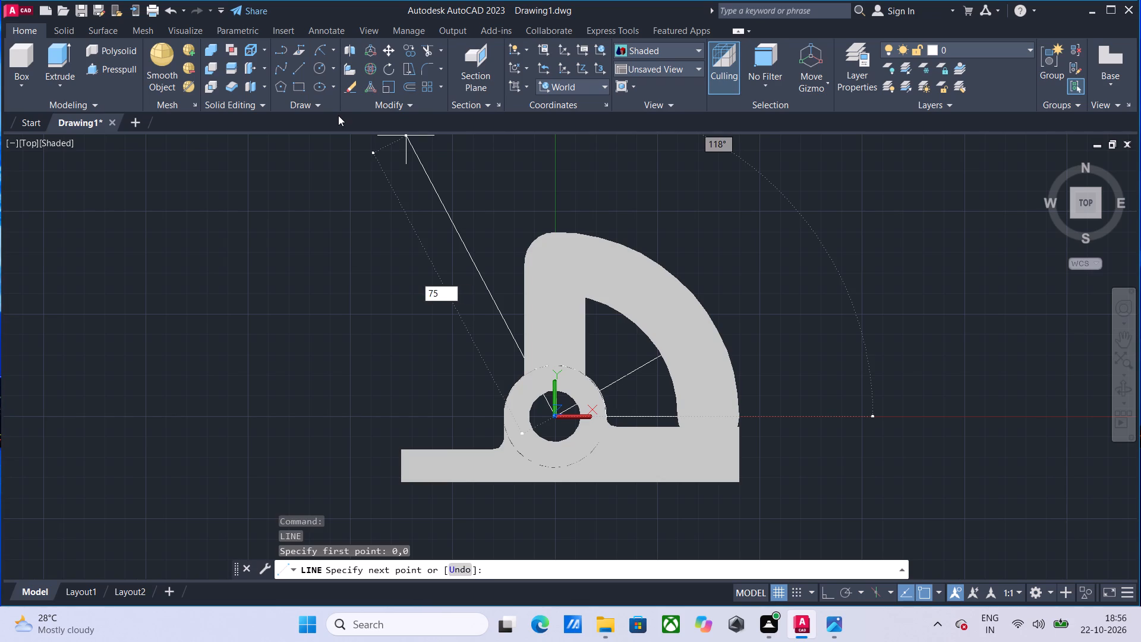
text(60)
key(Return)
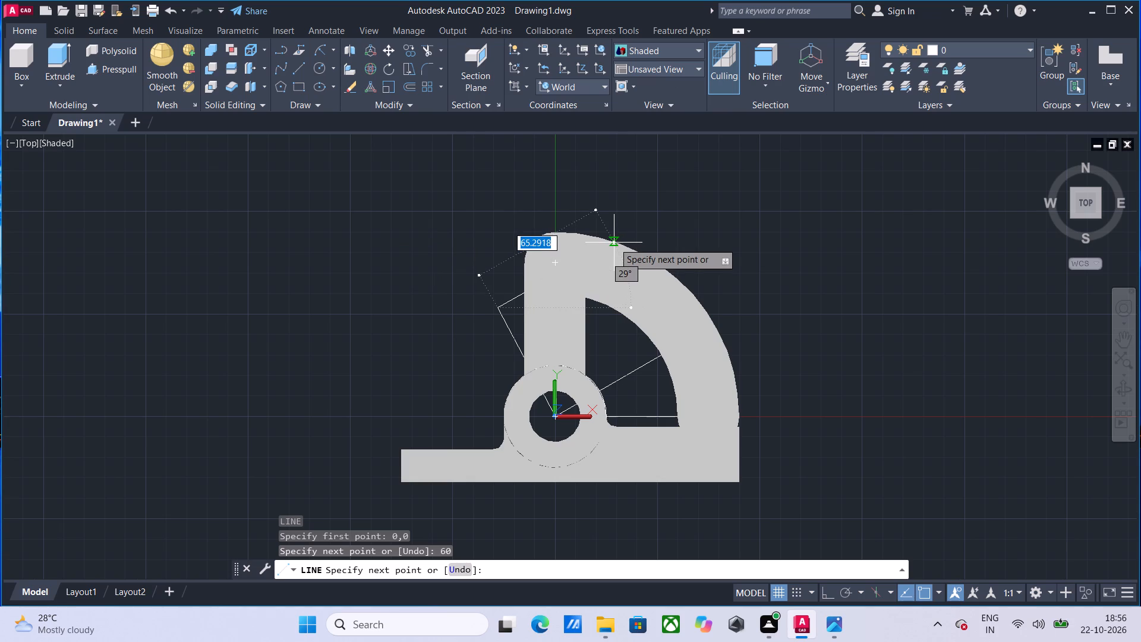
key(ctrl+z)
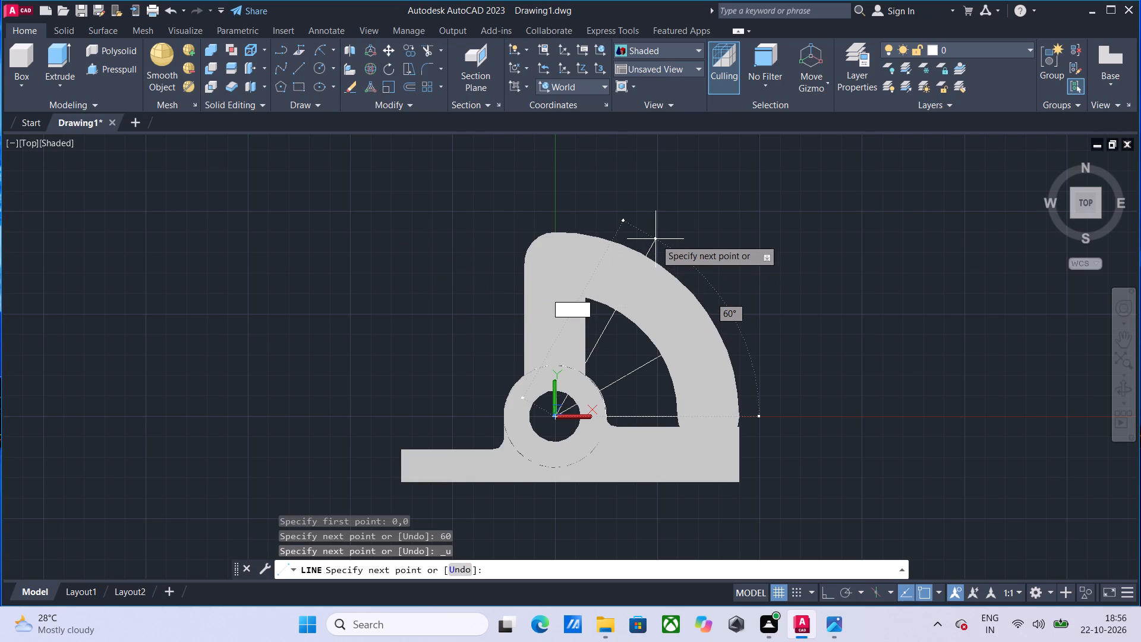
text(75)
text(<60)
key(Return)
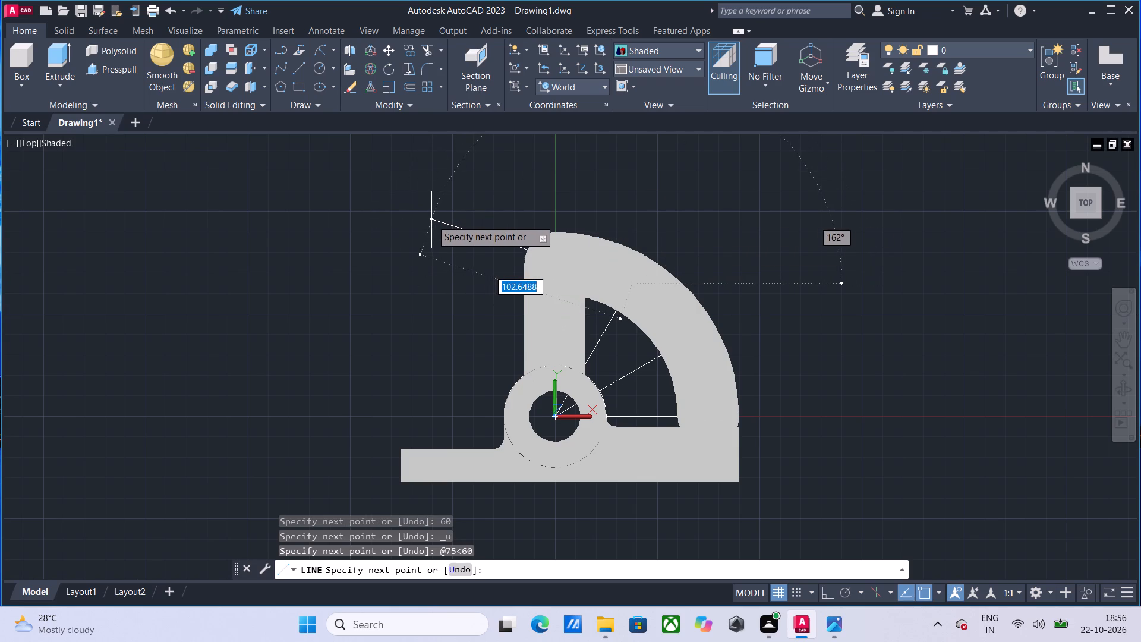
key(Escape)
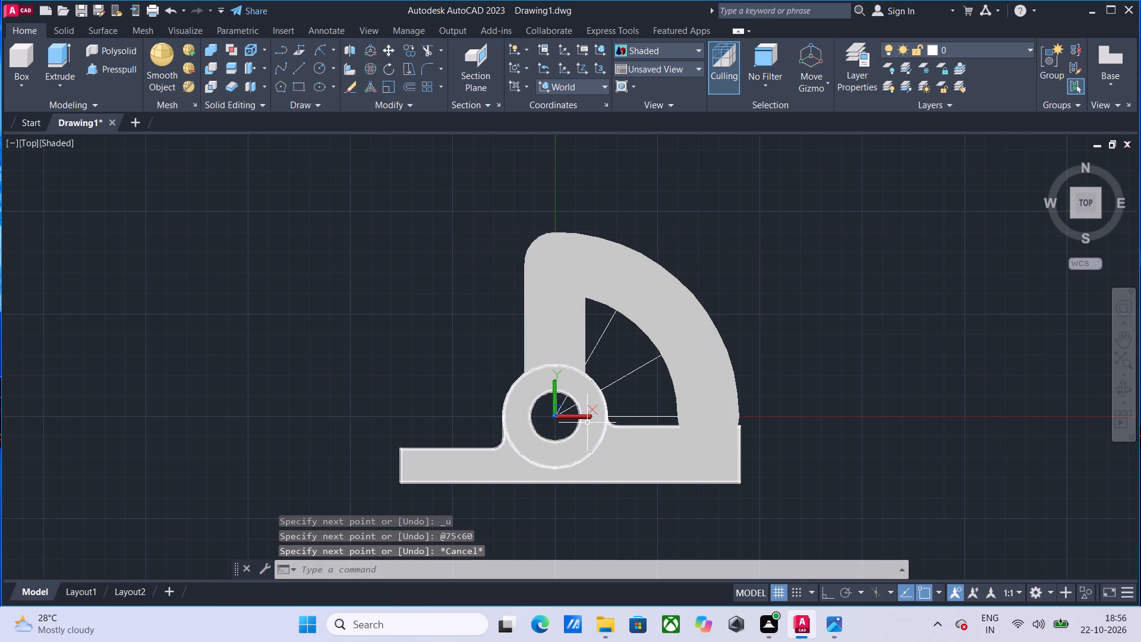
Draw a line from 0,0 that is 75 units long at 90 degrees toward the curved slot.
key(Return)
text(0,0)
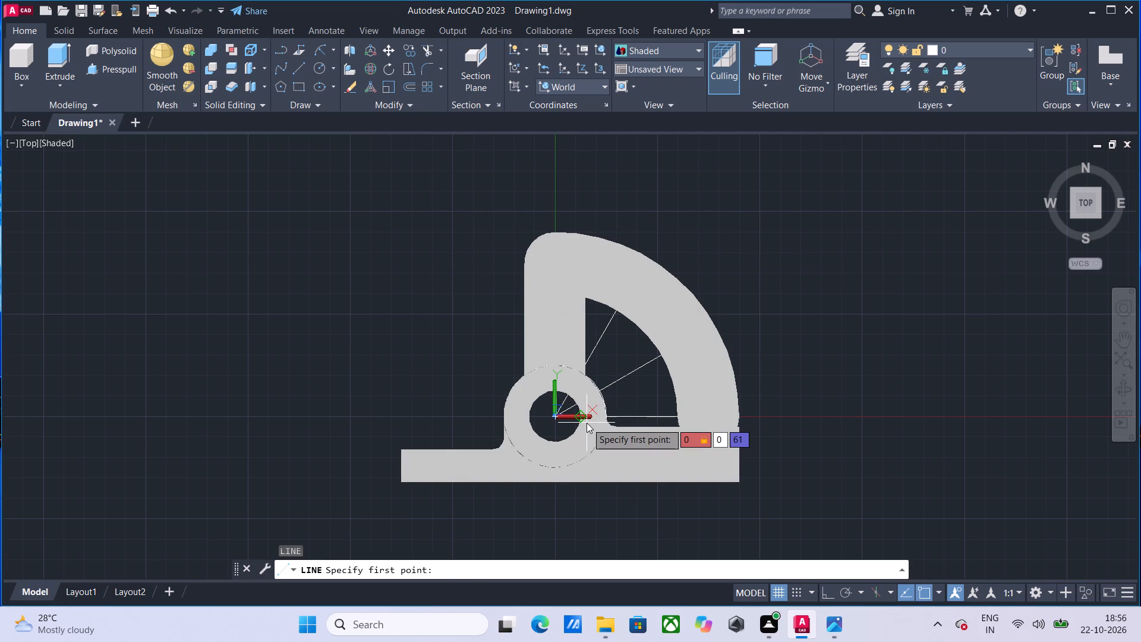
key(Return)
text(75)
key(shift+less)
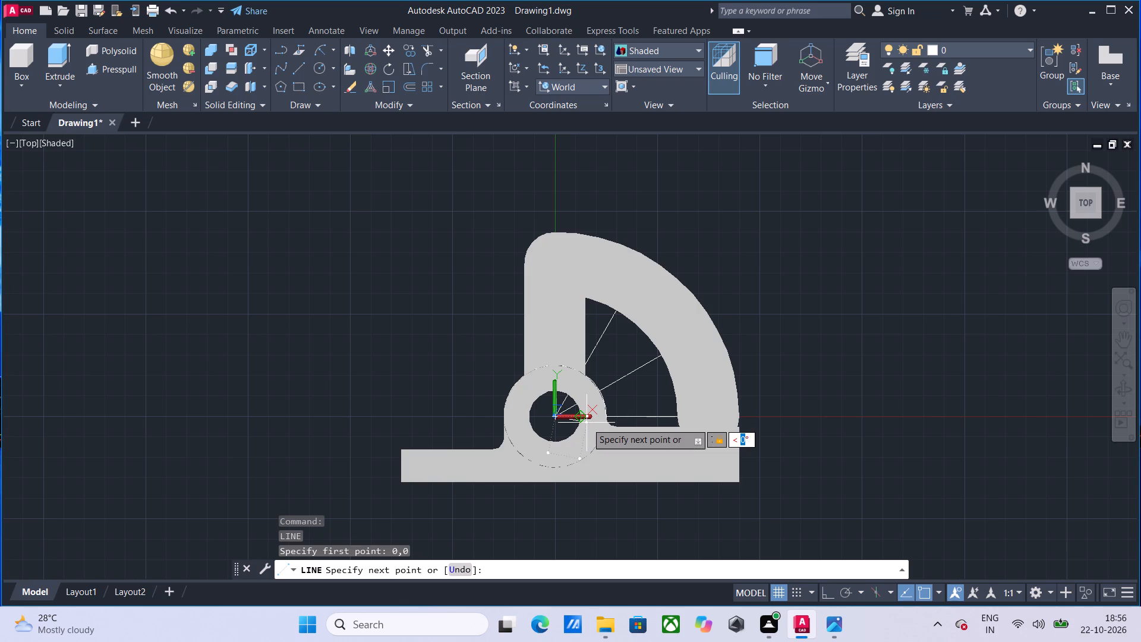
text(90)
key(Return)
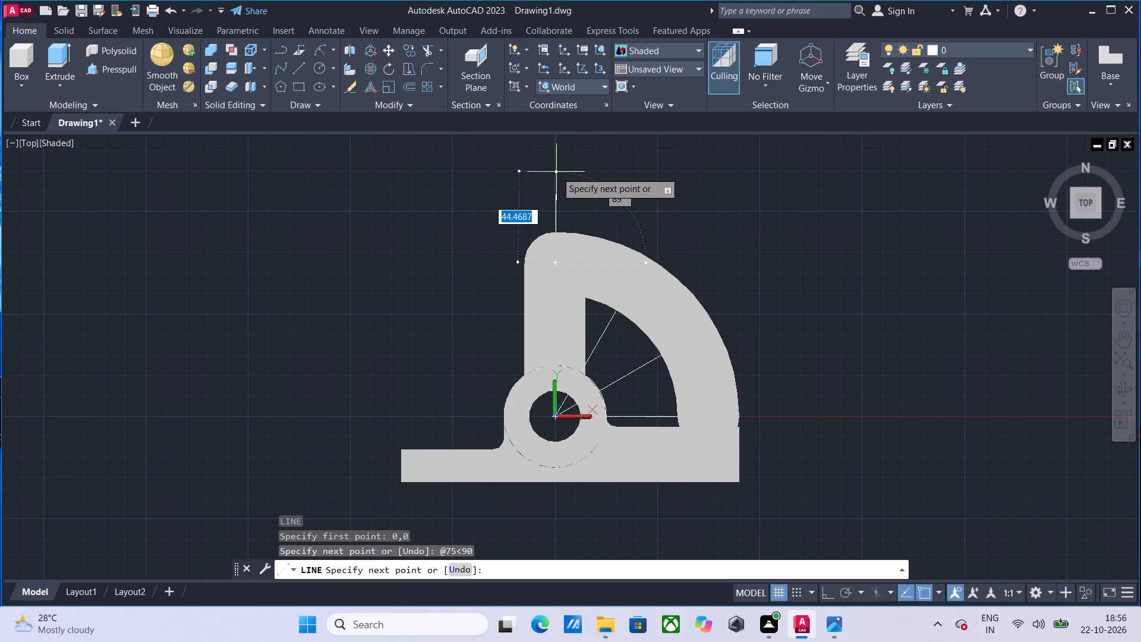
key(Escape)
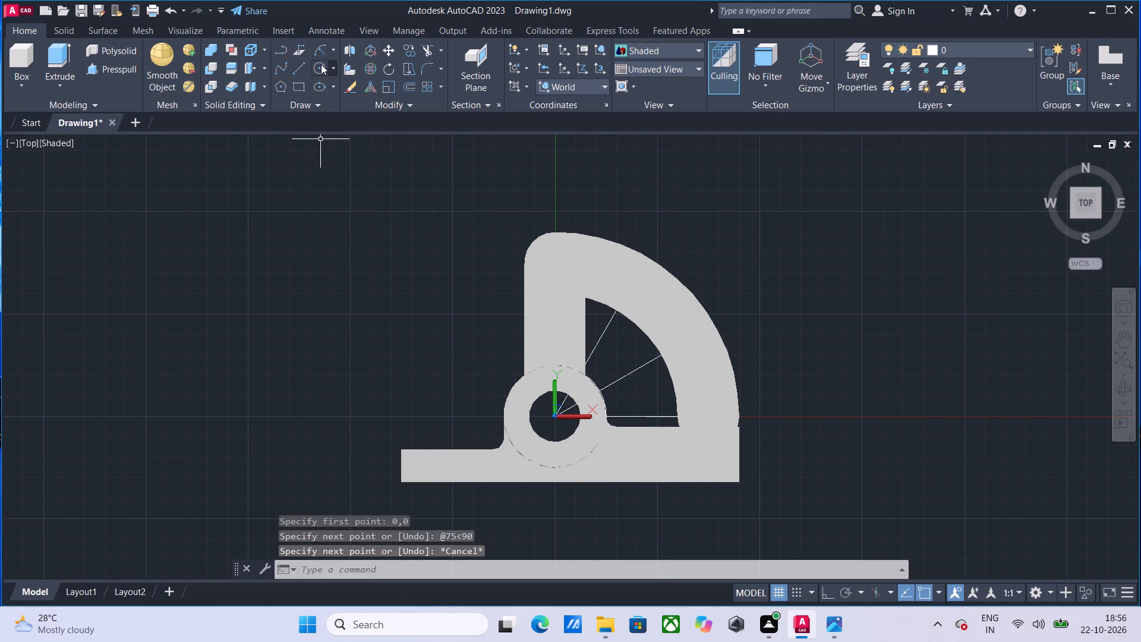
Draw a circle of radius 6 centred at the outer end of the 30-degree line.
click(321, 64)
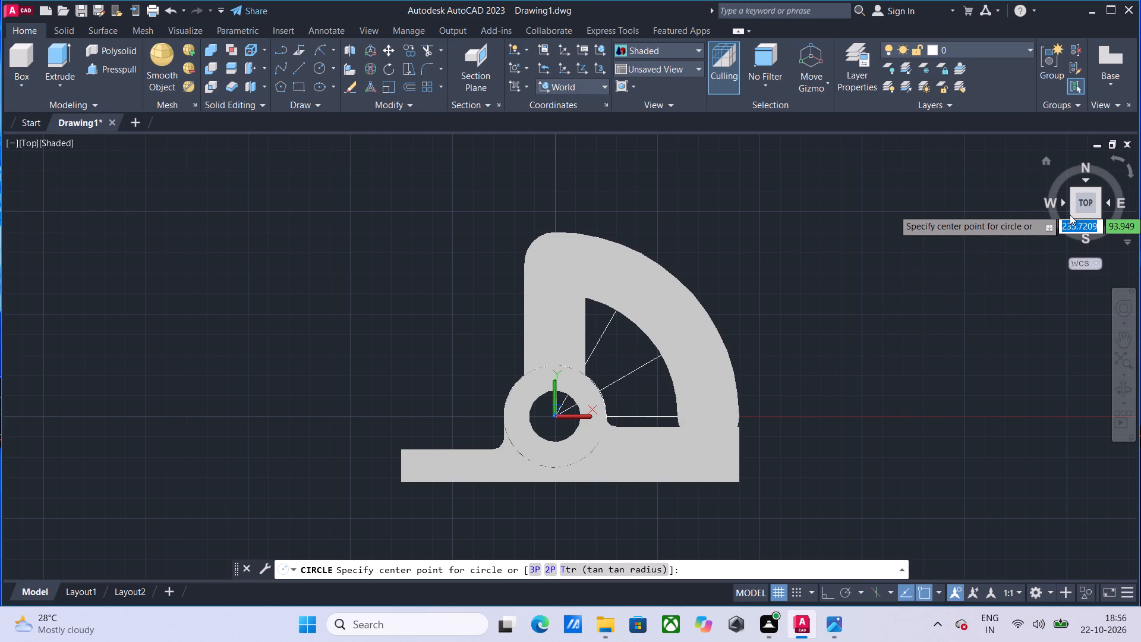
click(1071, 215)
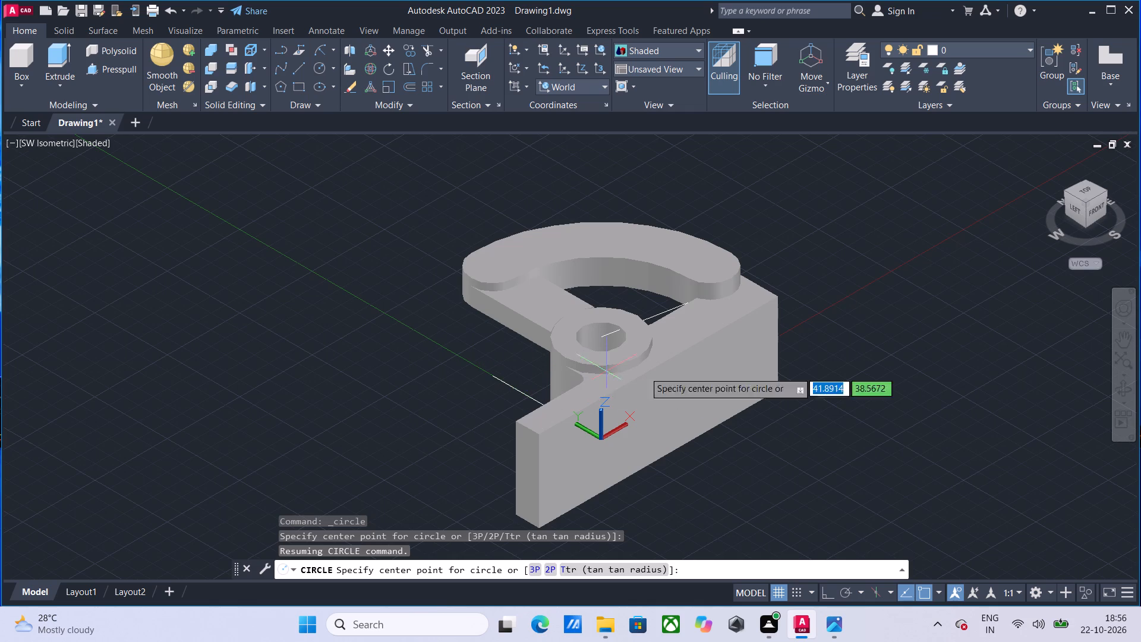
click(1118, 390)
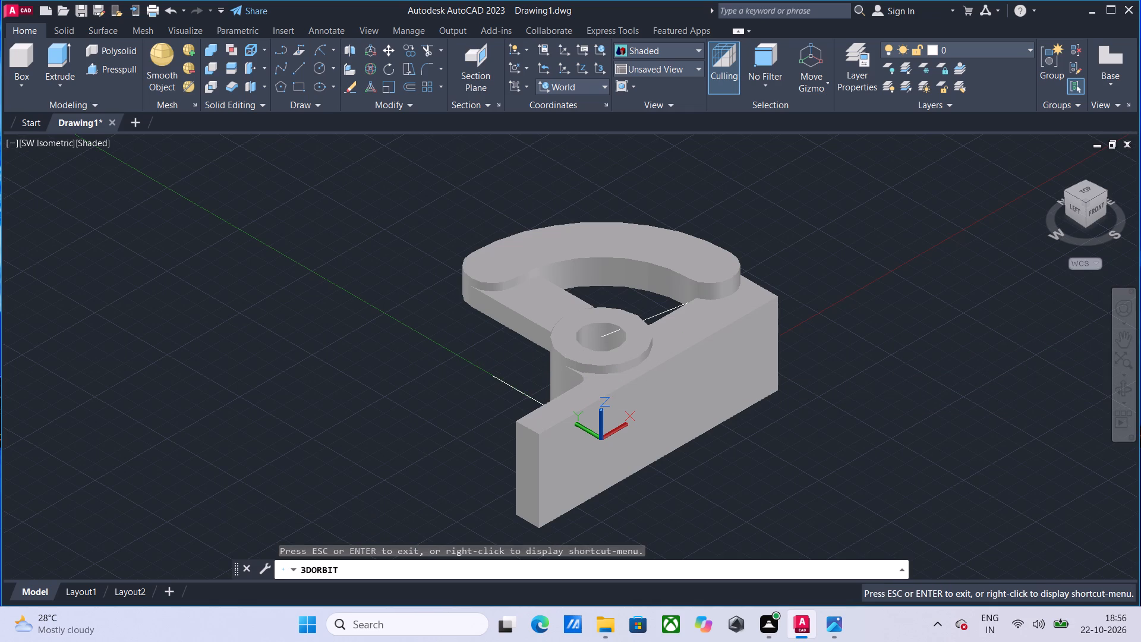
drag(487, 363, 650, 322)
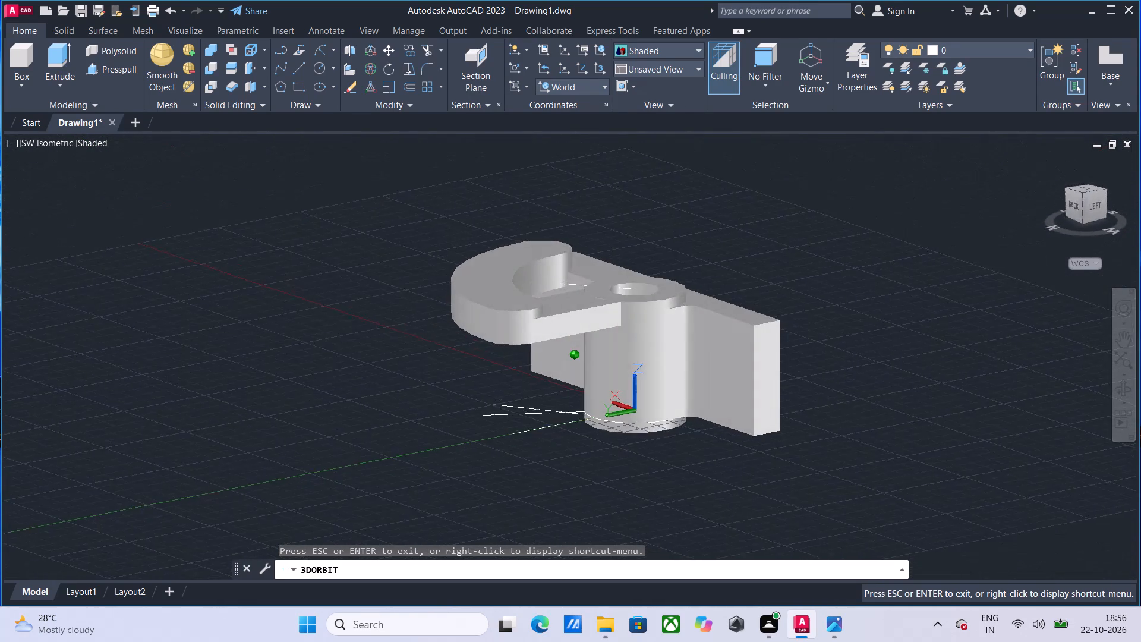
drag(650, 322, 752, 364)
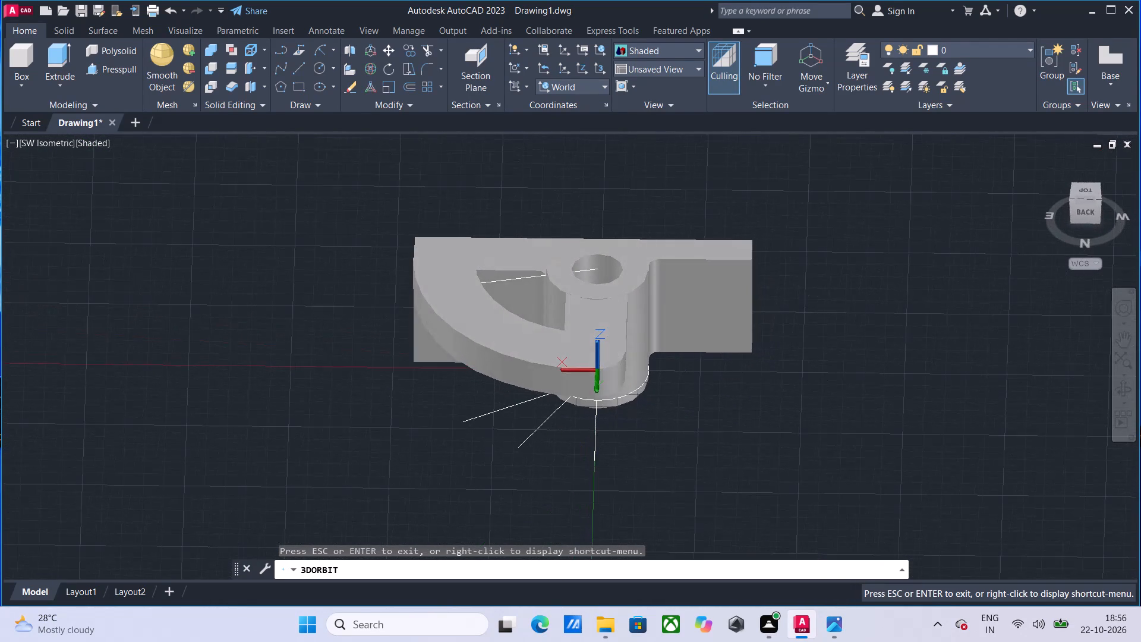
key(Escape)
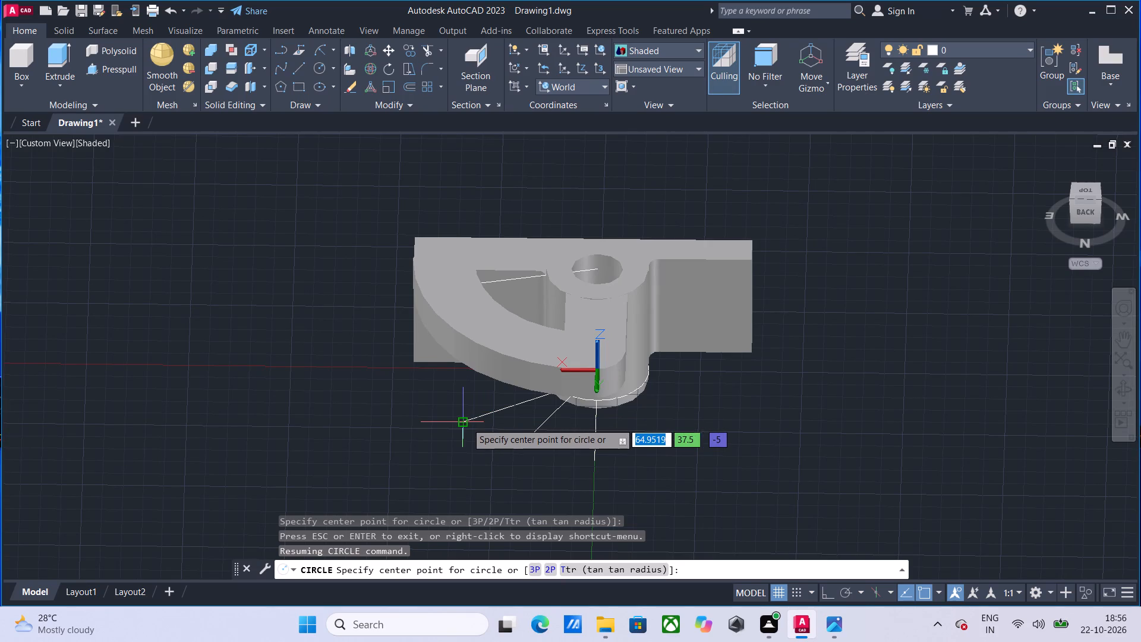
click(467, 423)
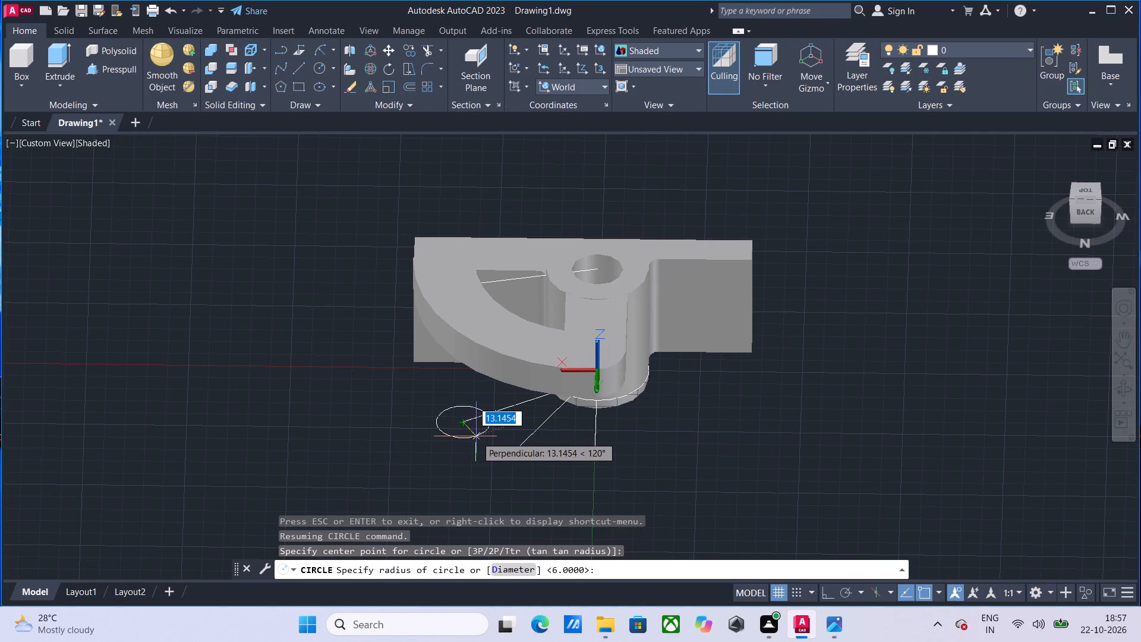
key(6)
key(Return)
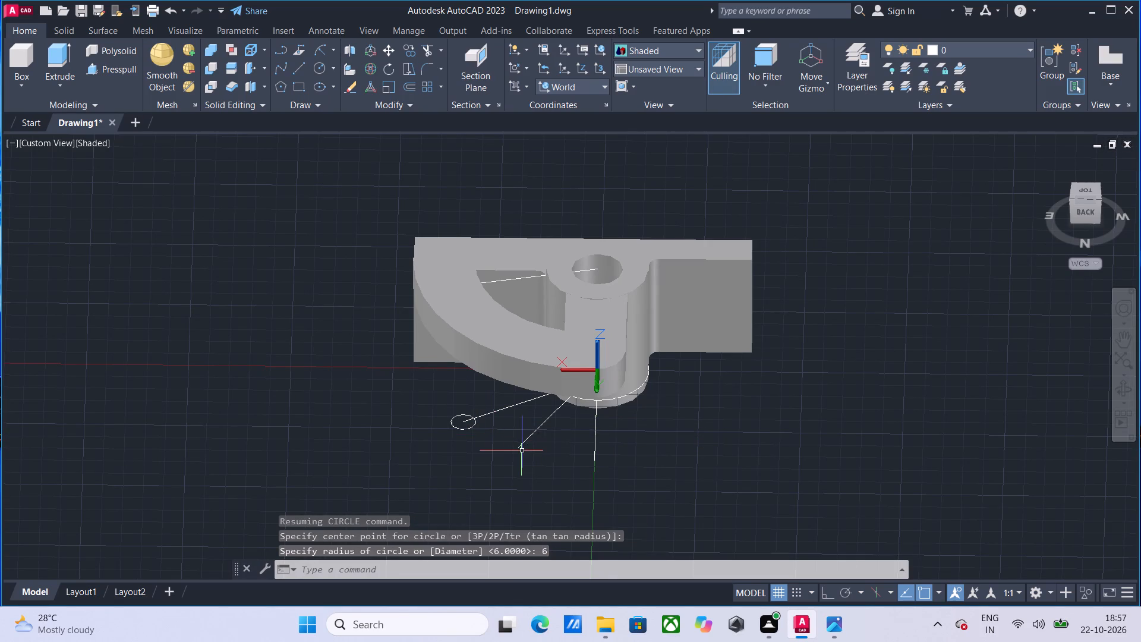
Draw a circle of radius 6 centred at the outer end of the 60-degree line.
key(Return)
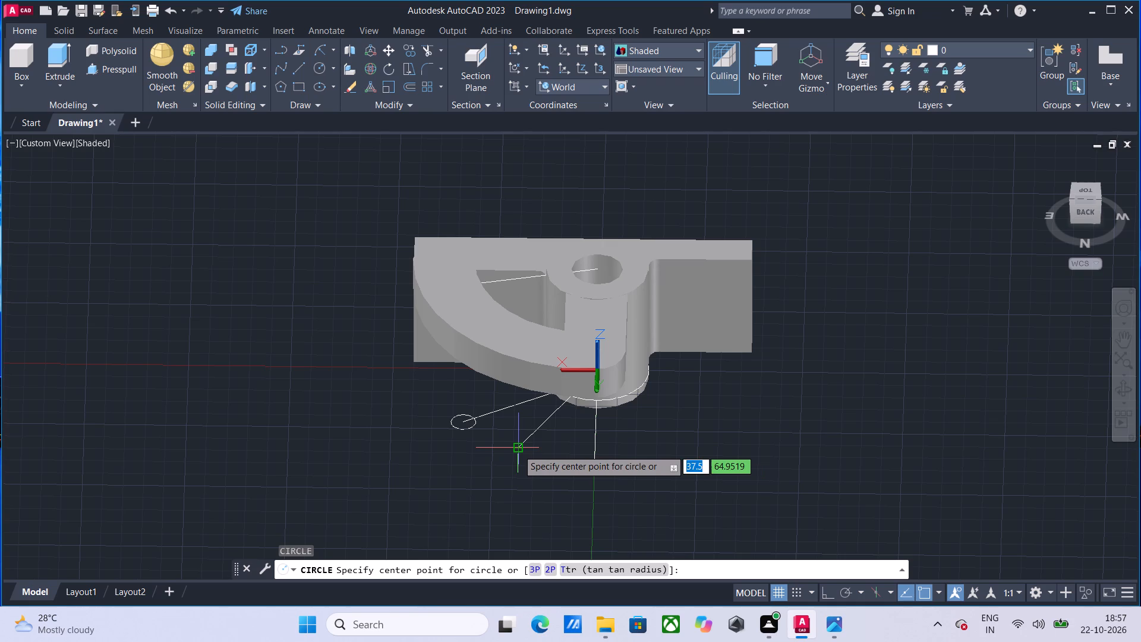
click(518, 449)
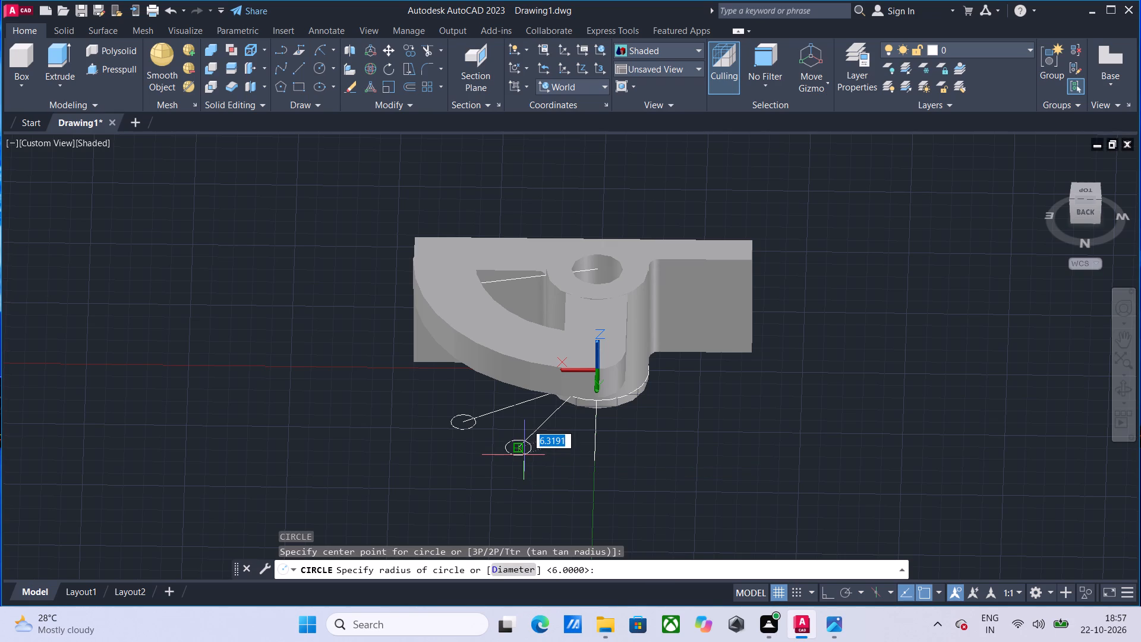
key(6)
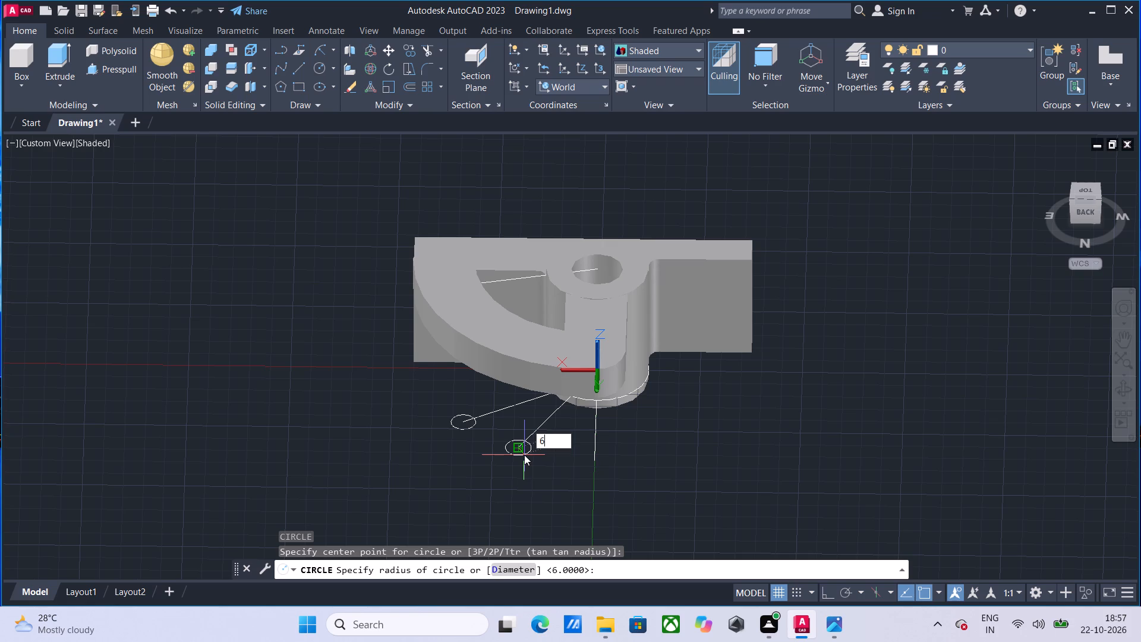
key(Return)
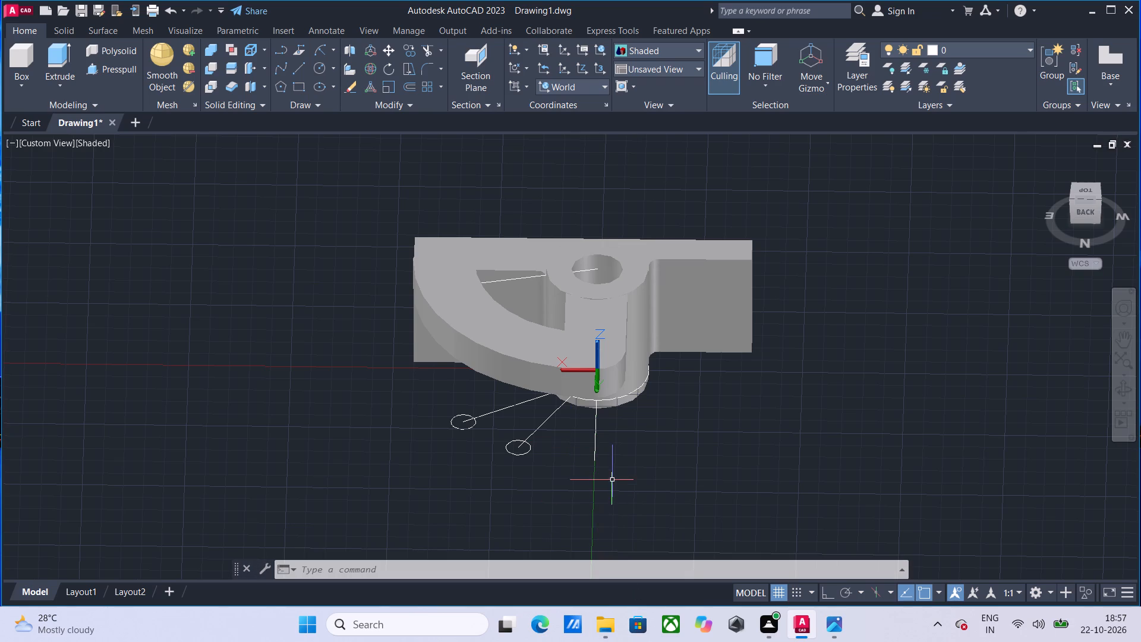
Draw a circle of radius 6 centred at the outer end of the 90-degree line.
key(Return)
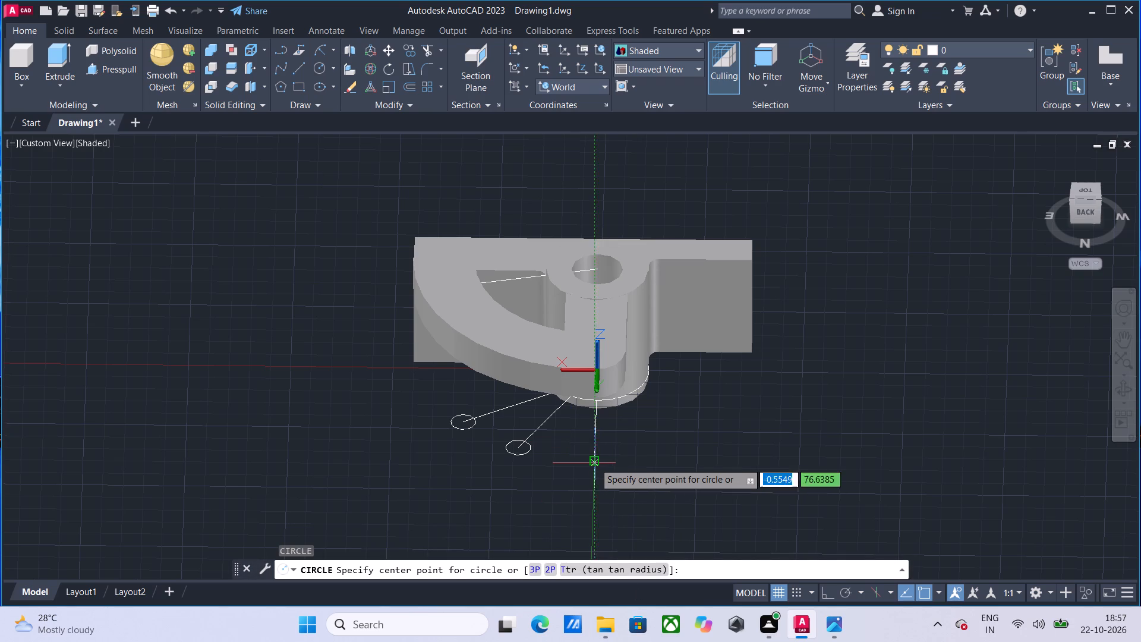
click(594, 462)
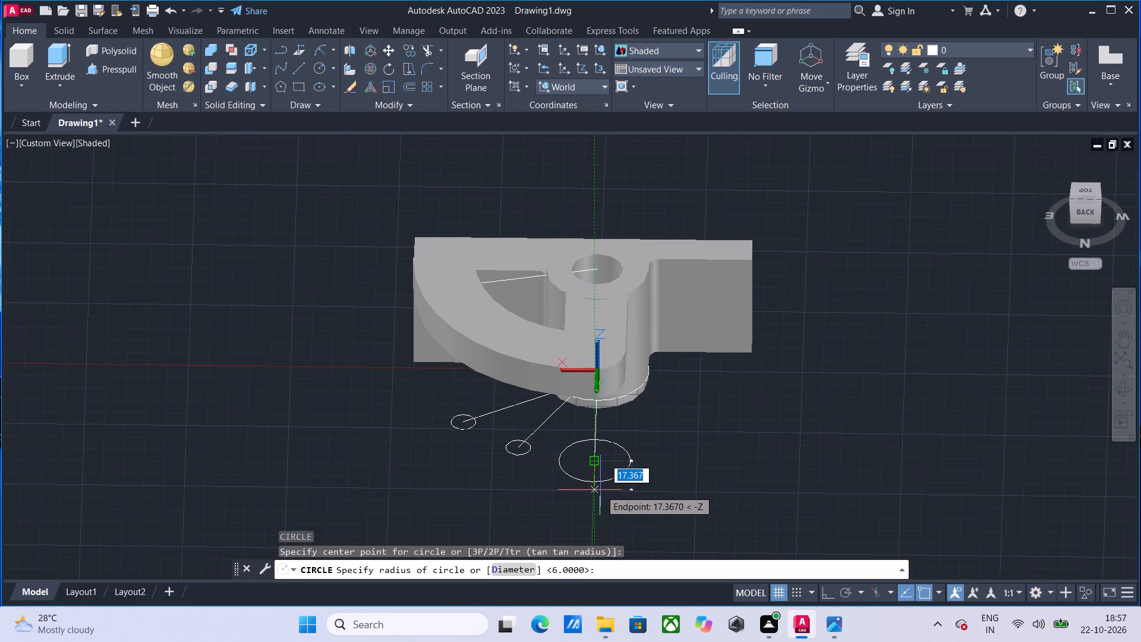
key(6)
key(Return)
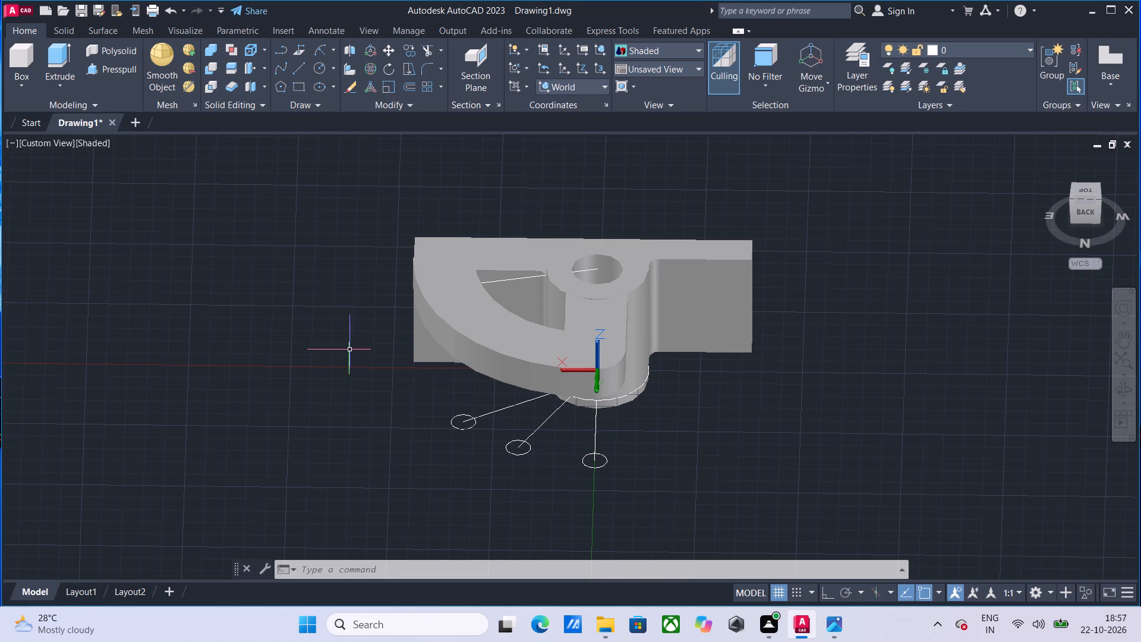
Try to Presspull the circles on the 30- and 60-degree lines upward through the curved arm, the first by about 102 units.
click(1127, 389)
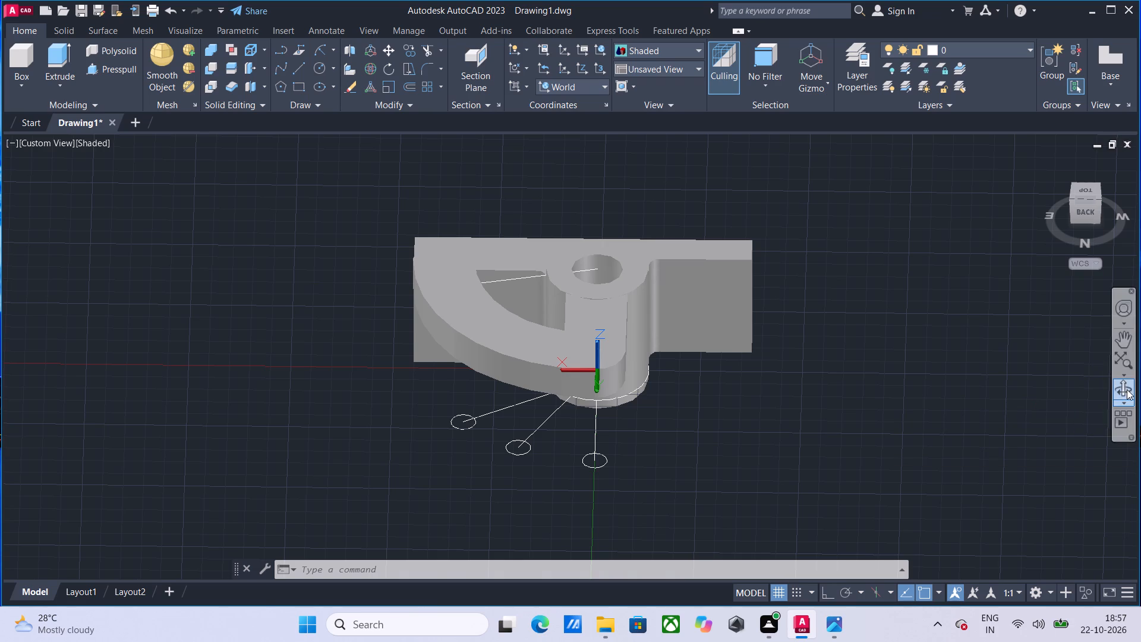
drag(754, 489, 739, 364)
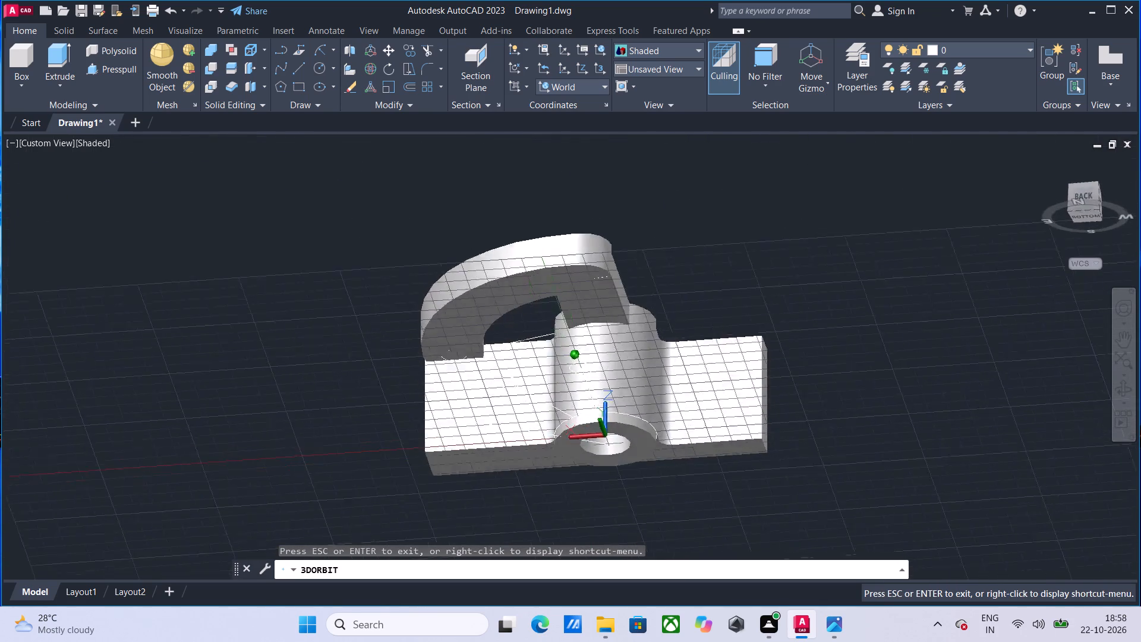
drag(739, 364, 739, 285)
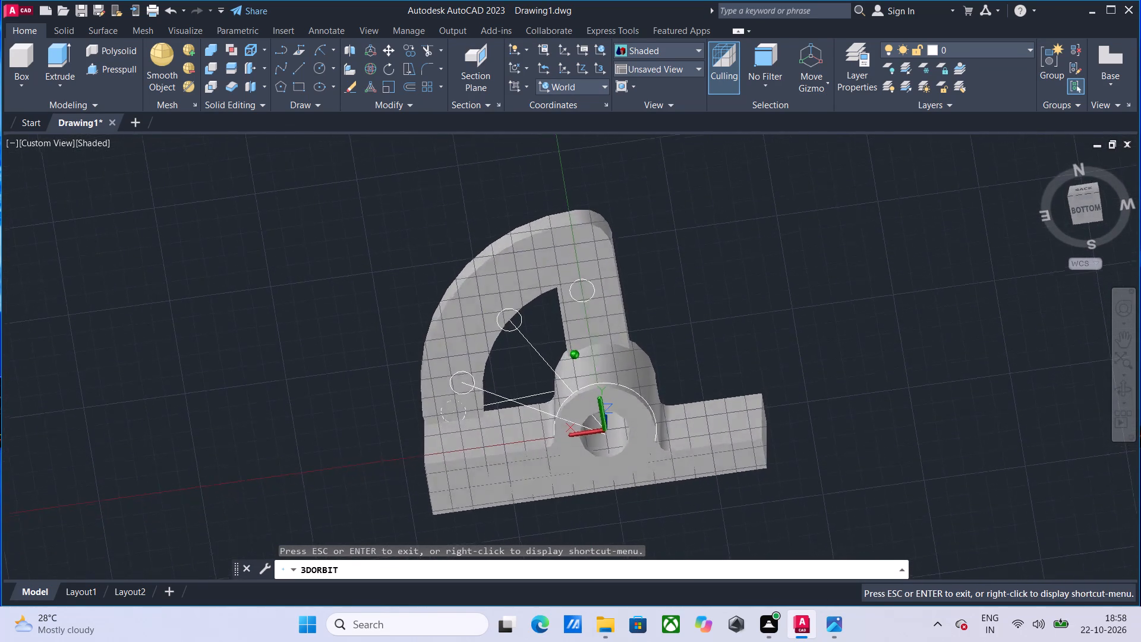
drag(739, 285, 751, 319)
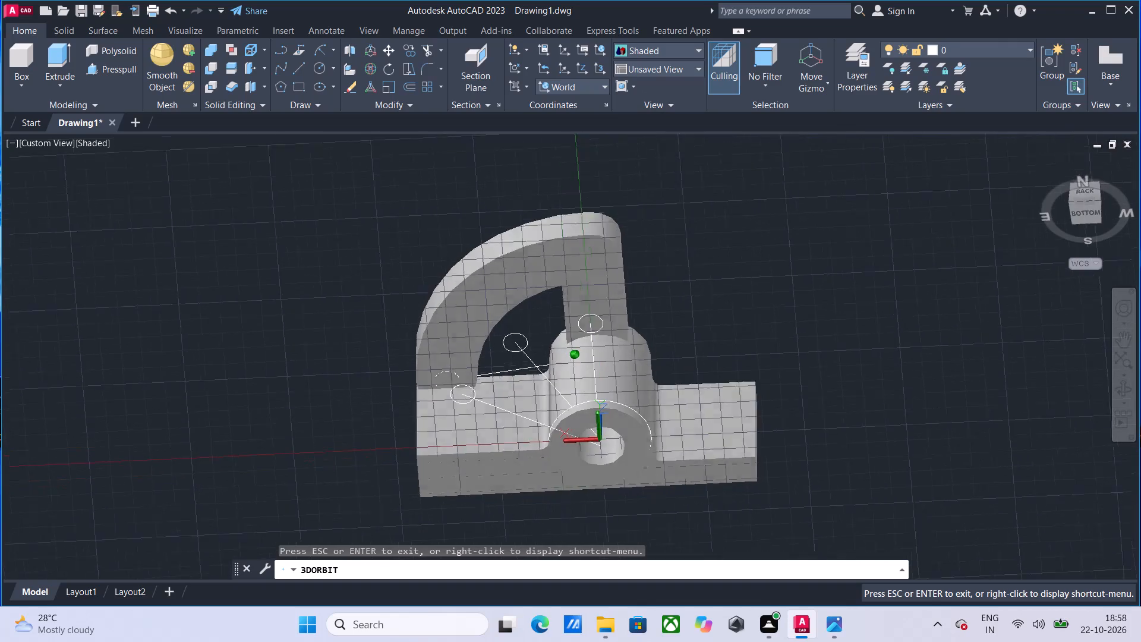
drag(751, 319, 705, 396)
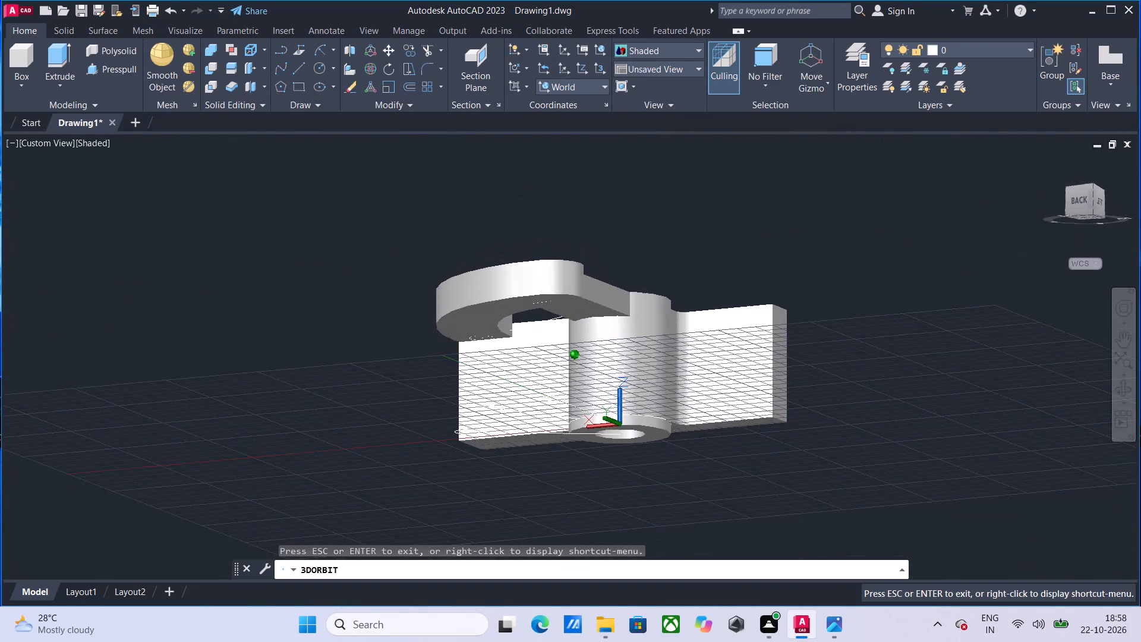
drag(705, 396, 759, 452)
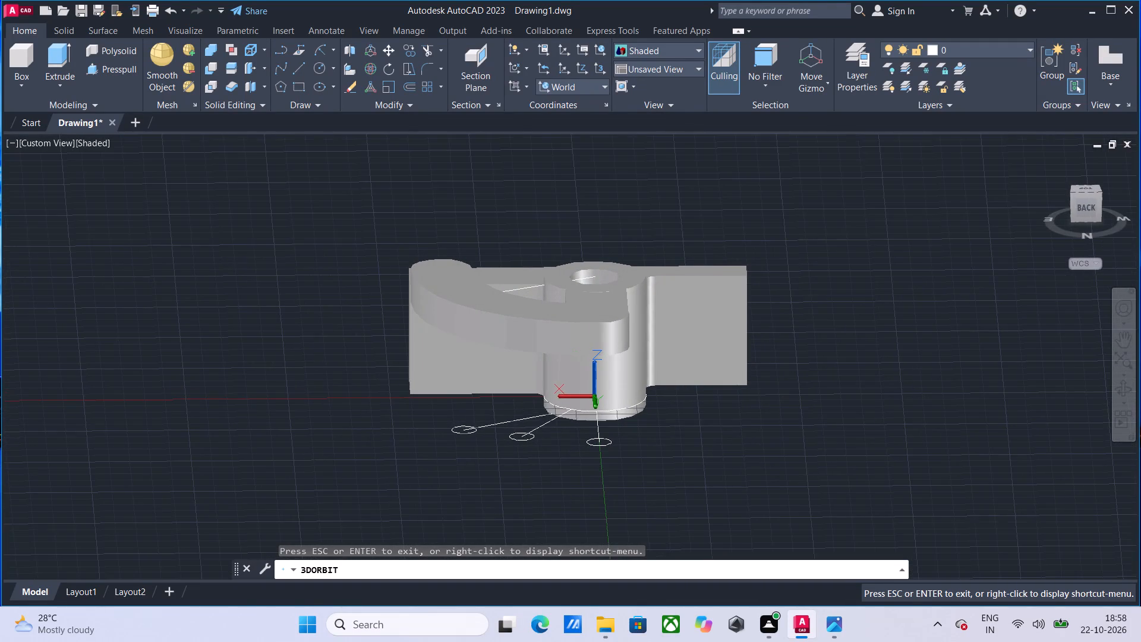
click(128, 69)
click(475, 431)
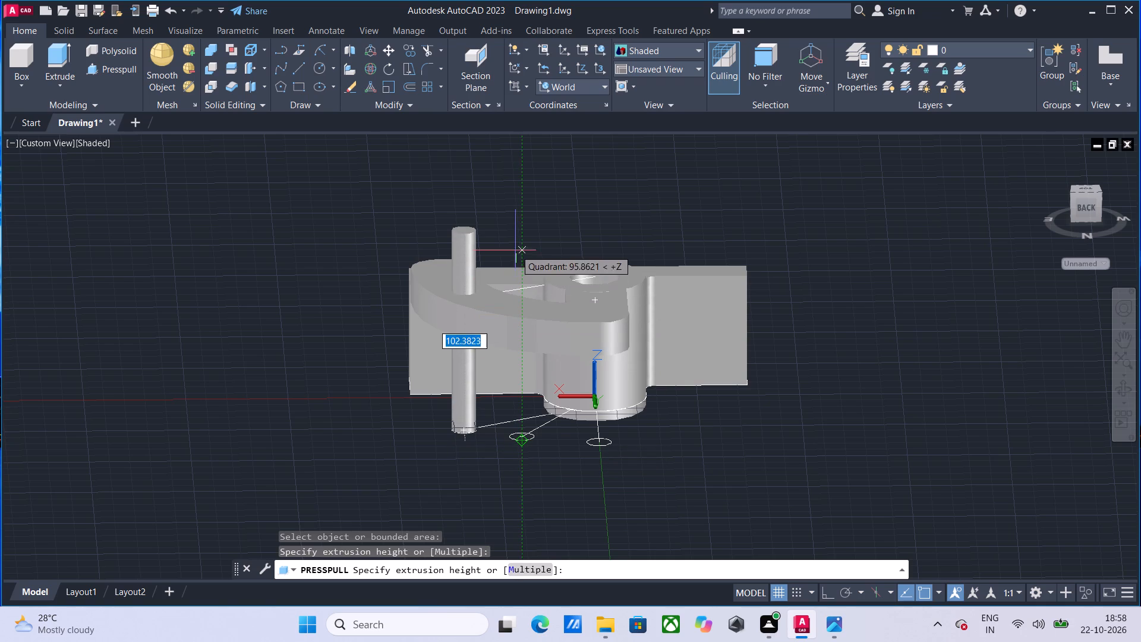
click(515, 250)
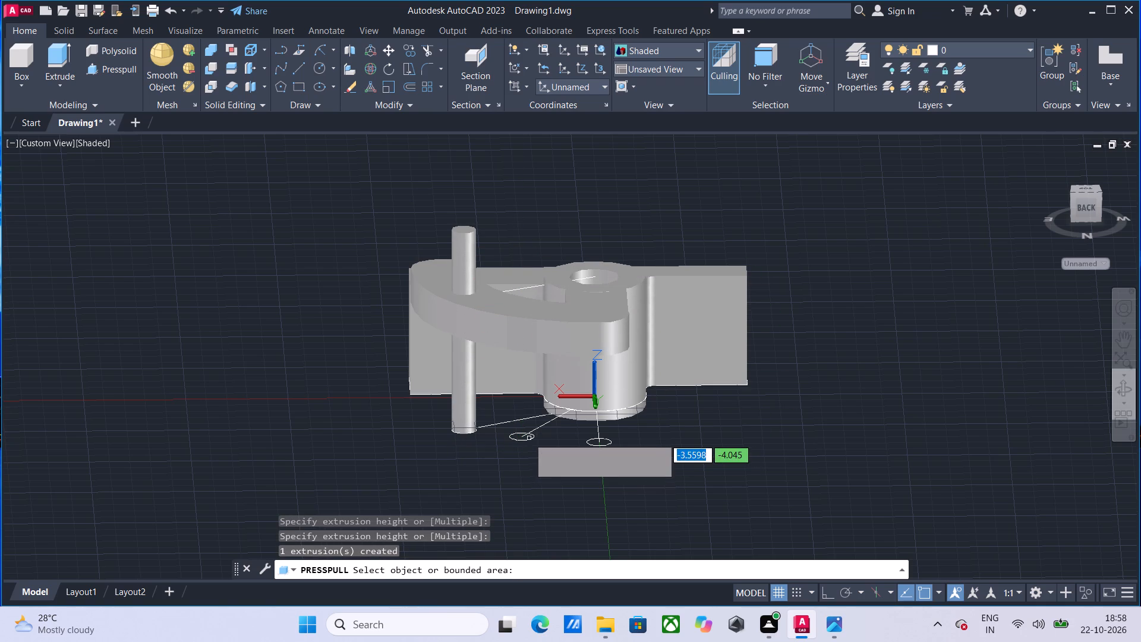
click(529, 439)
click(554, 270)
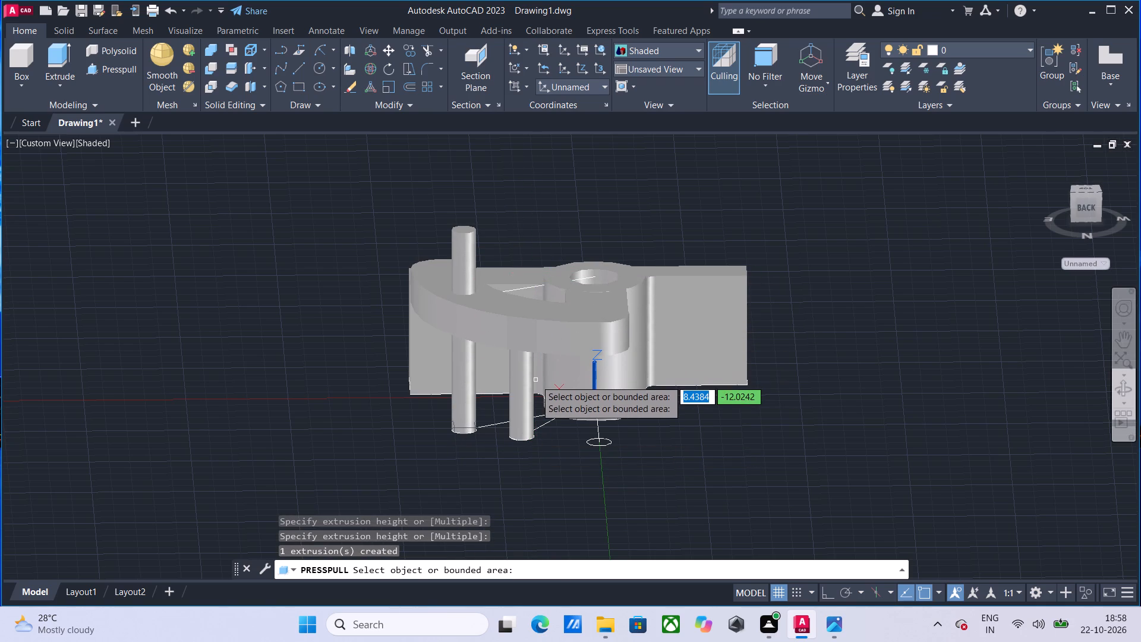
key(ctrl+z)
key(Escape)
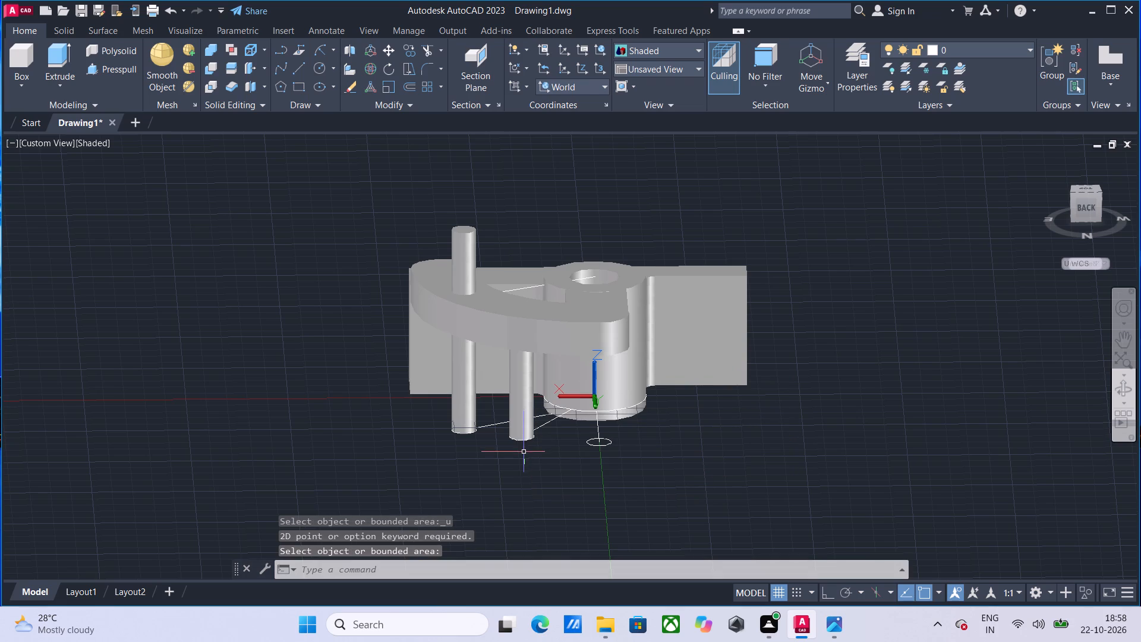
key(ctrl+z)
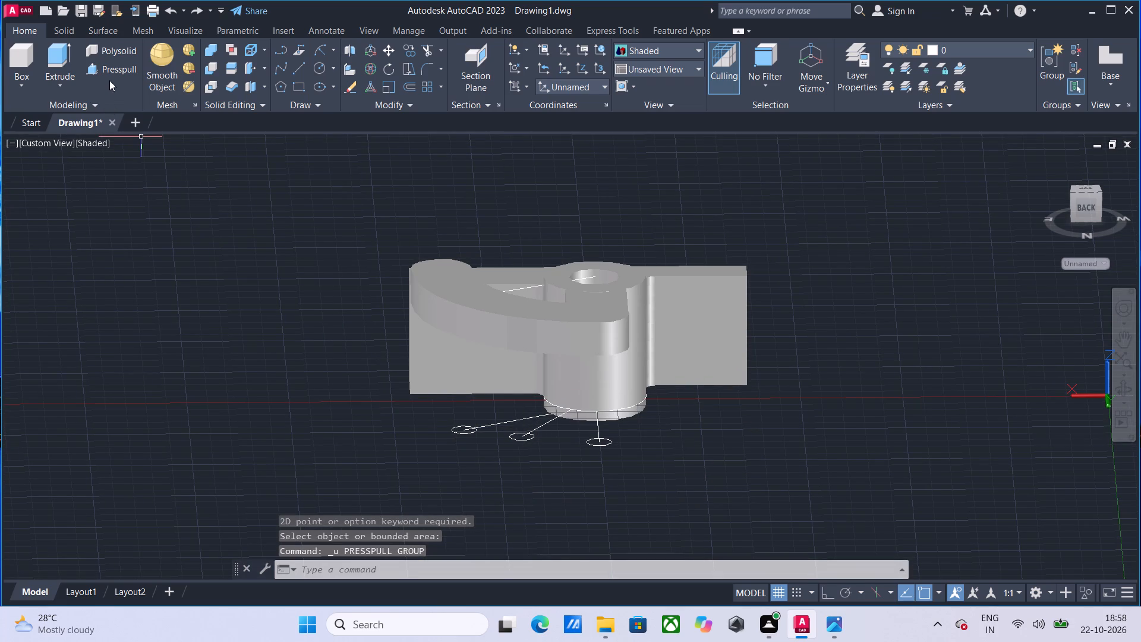
Presspull the circle on the 30-degree line upward into a cylinder passing fully through and well above the curved arm.
click(112, 74)
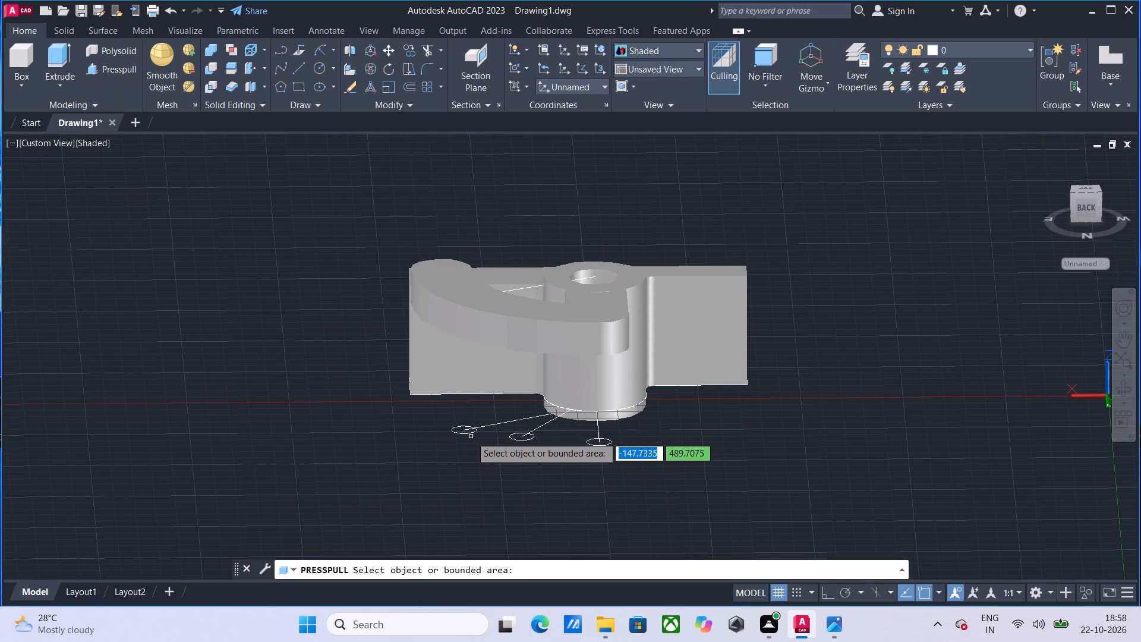
click(469, 435)
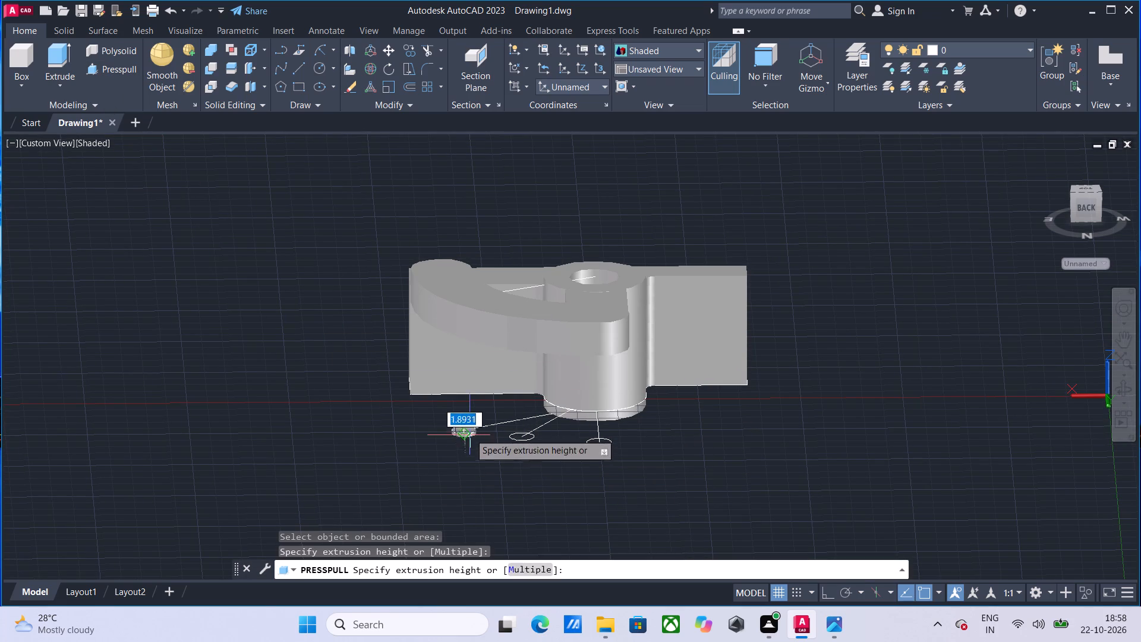
click(486, 184)
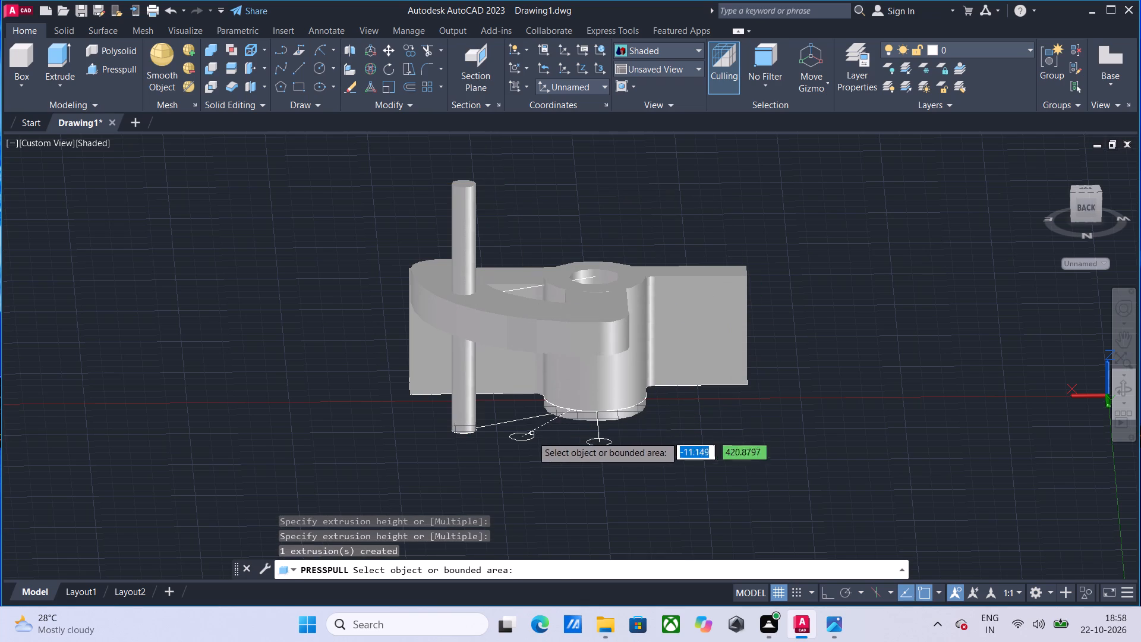
drag(531, 440, 531, 432)
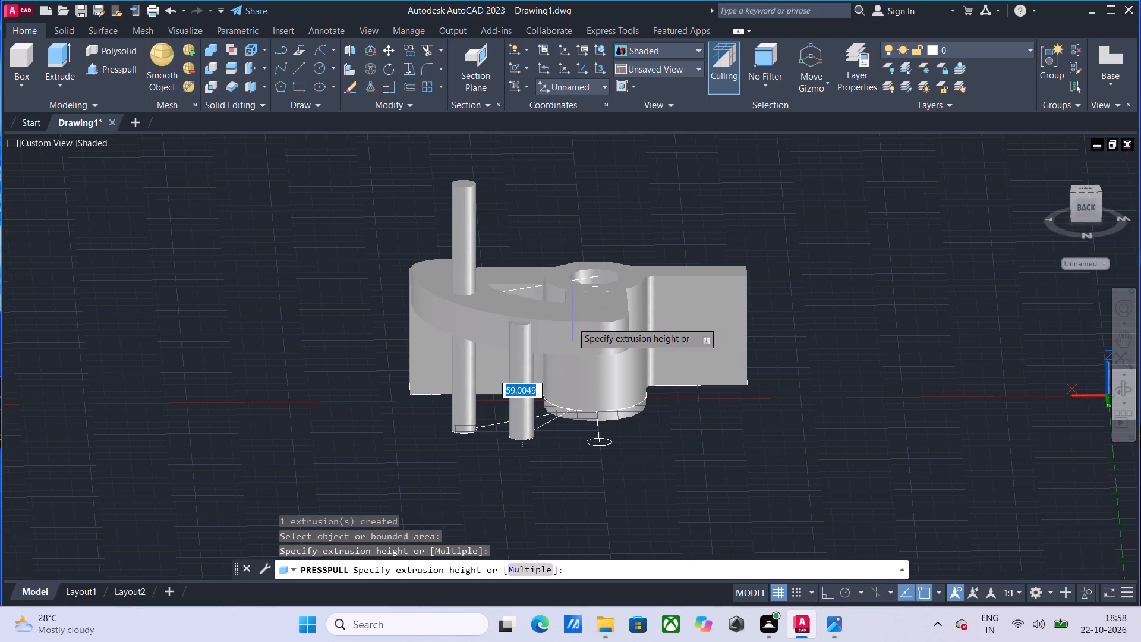
key(Escape)
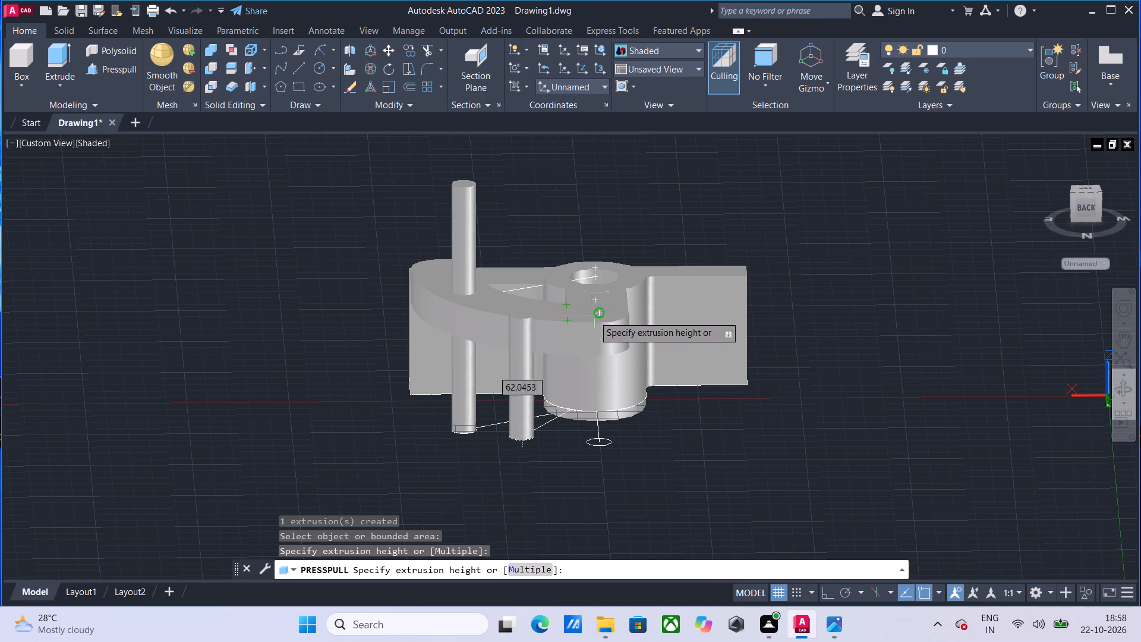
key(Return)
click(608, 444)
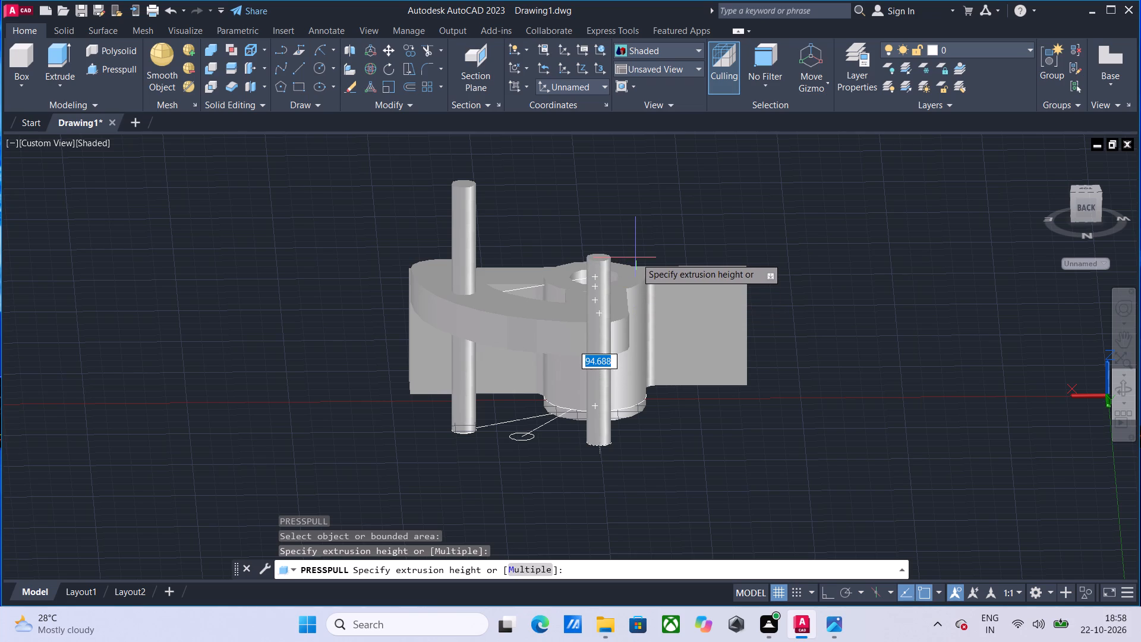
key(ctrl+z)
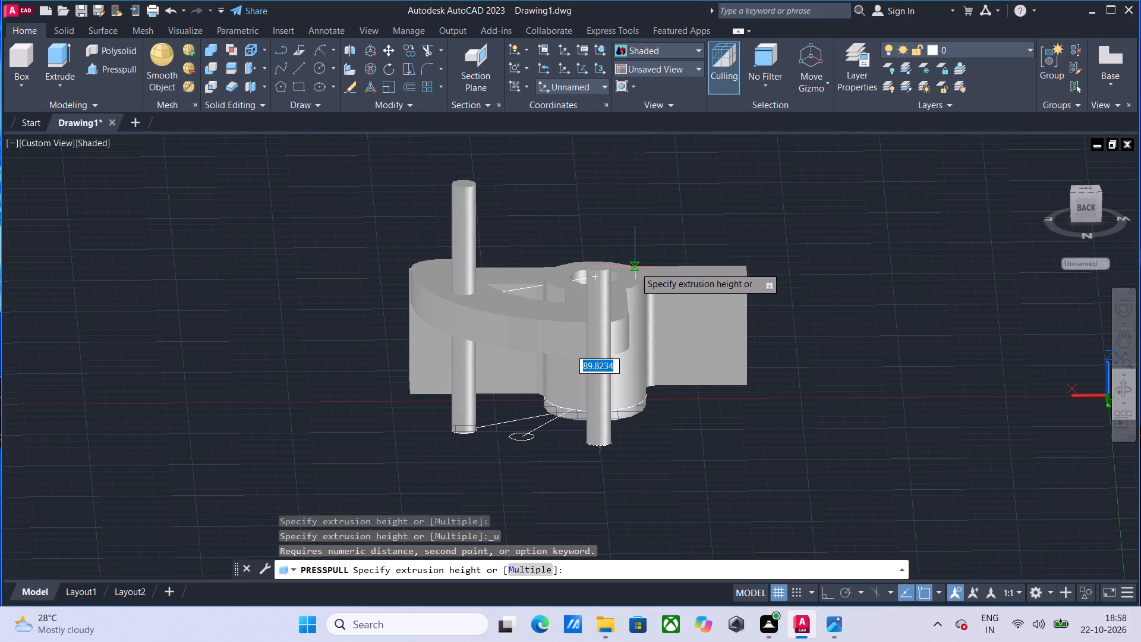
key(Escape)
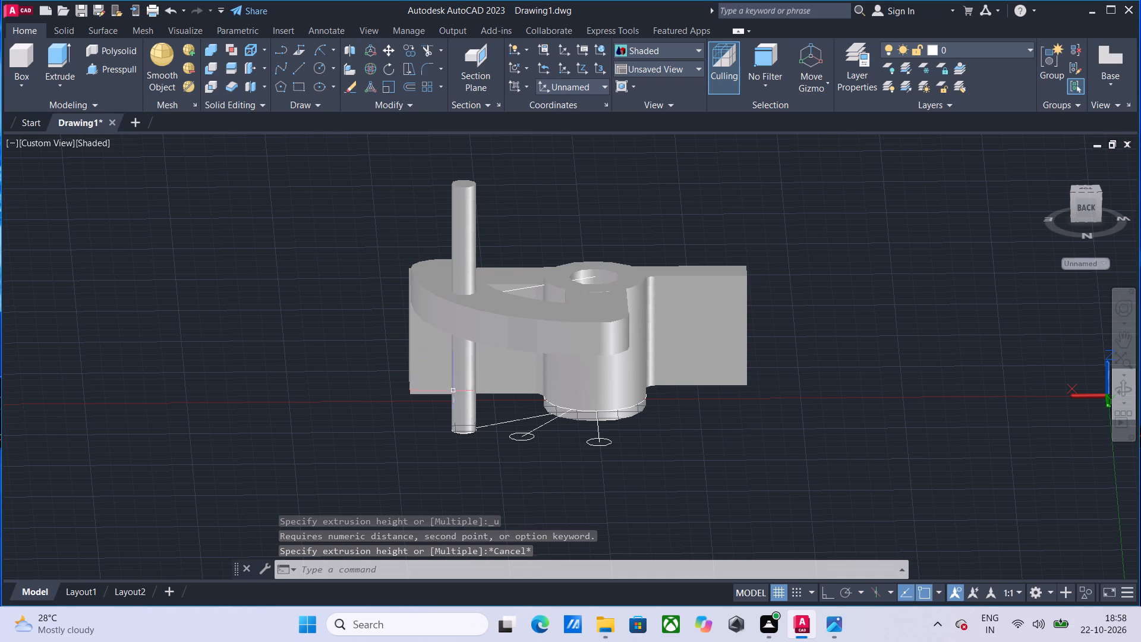
Extrude the circle on the underside of the curved arm's end, beside the plate, upward through and above the arm.
click(1129, 390)
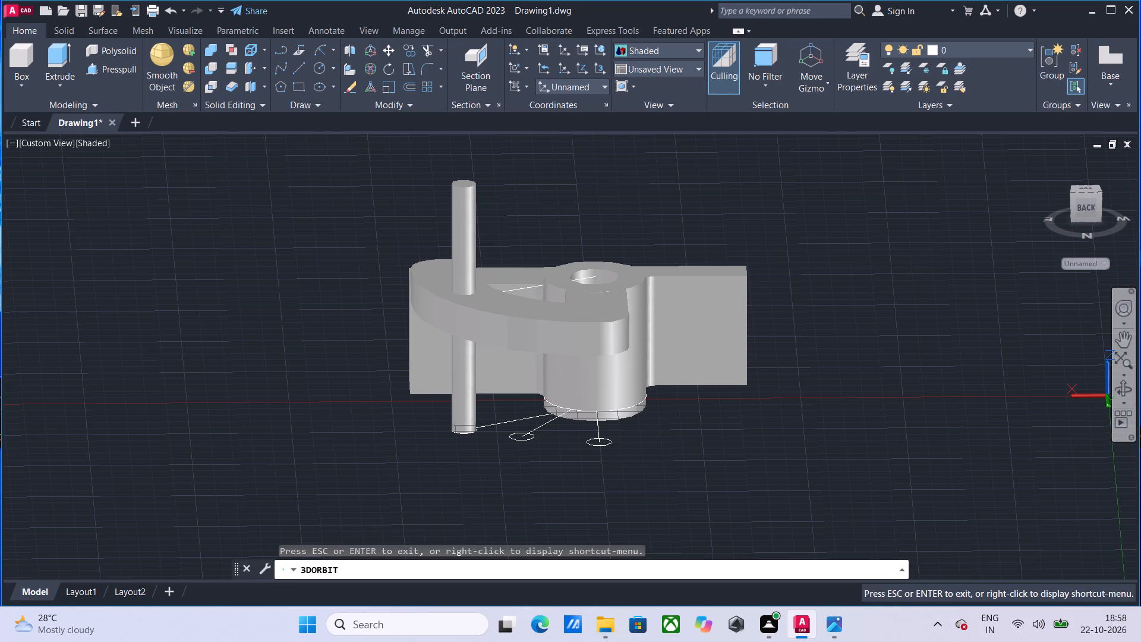
drag(604, 499, 749, 416)
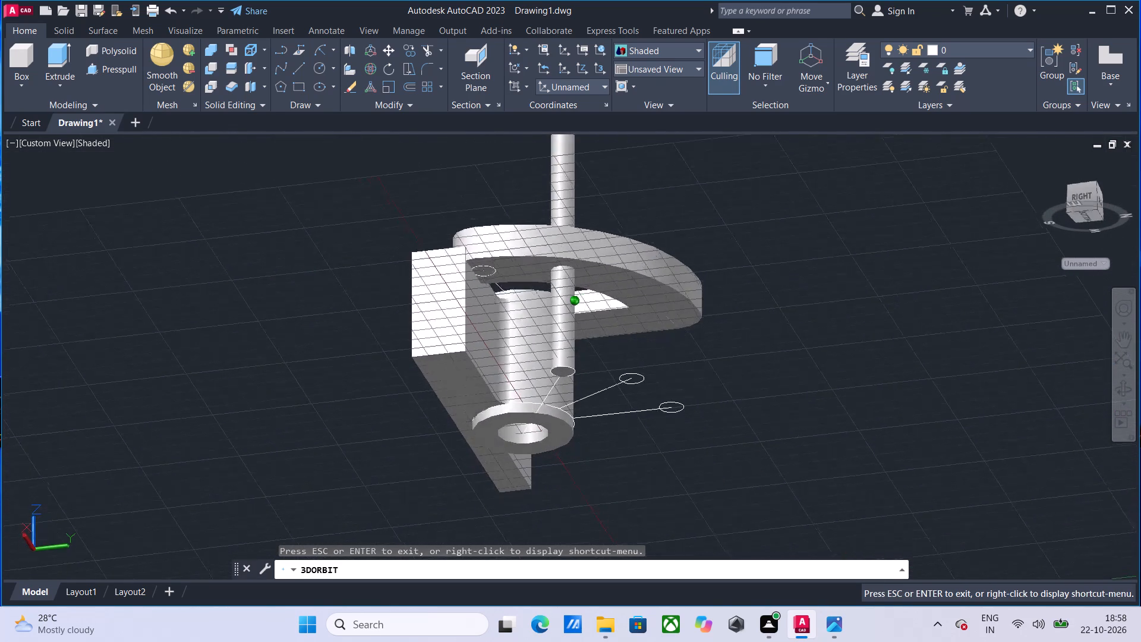
drag(749, 416, 751, 420)
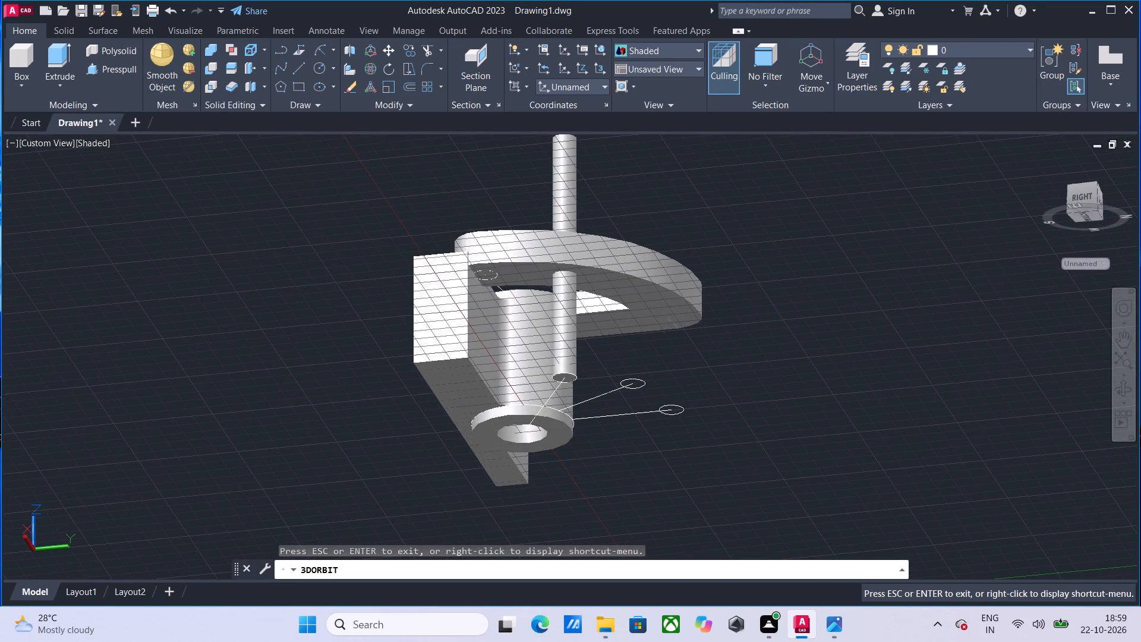
key(Escape)
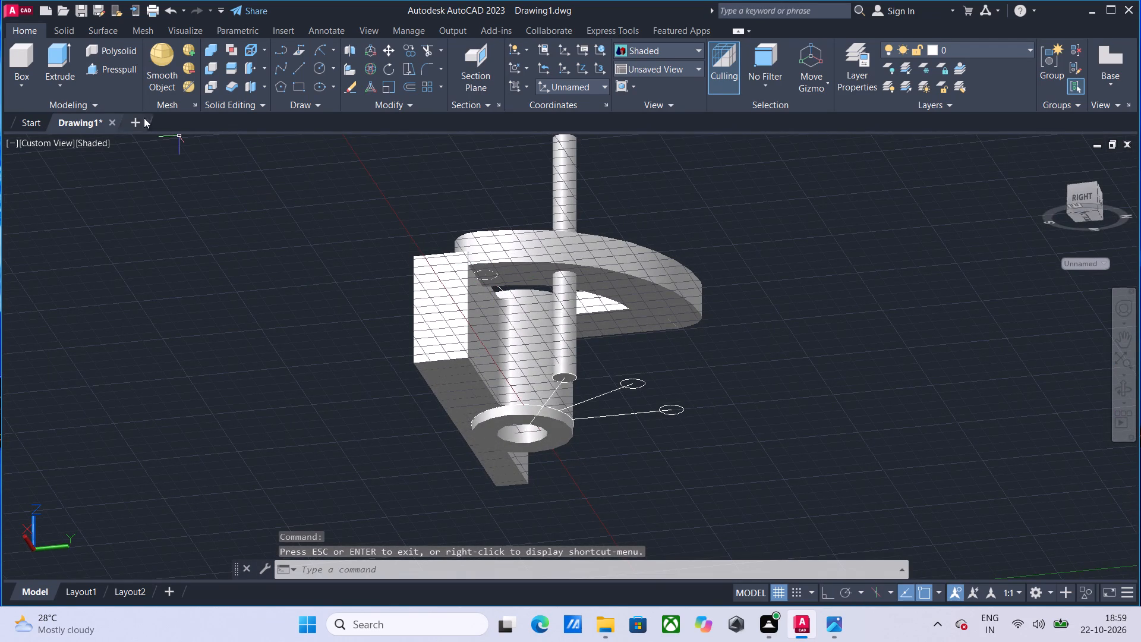
drag(126, 69, 133, 77)
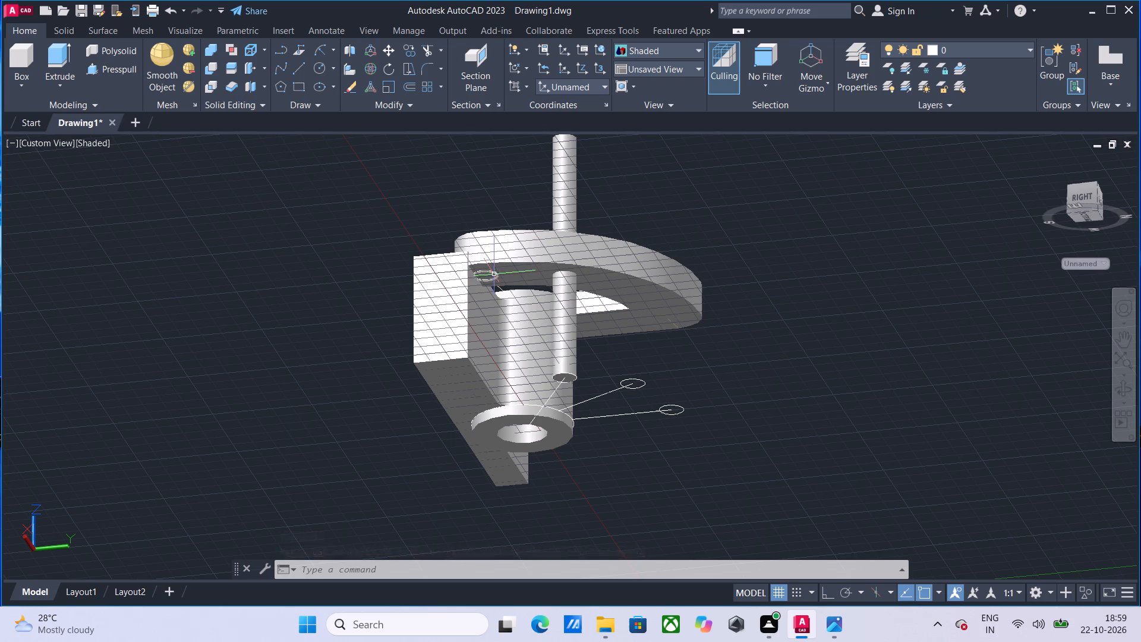
click(494, 274)
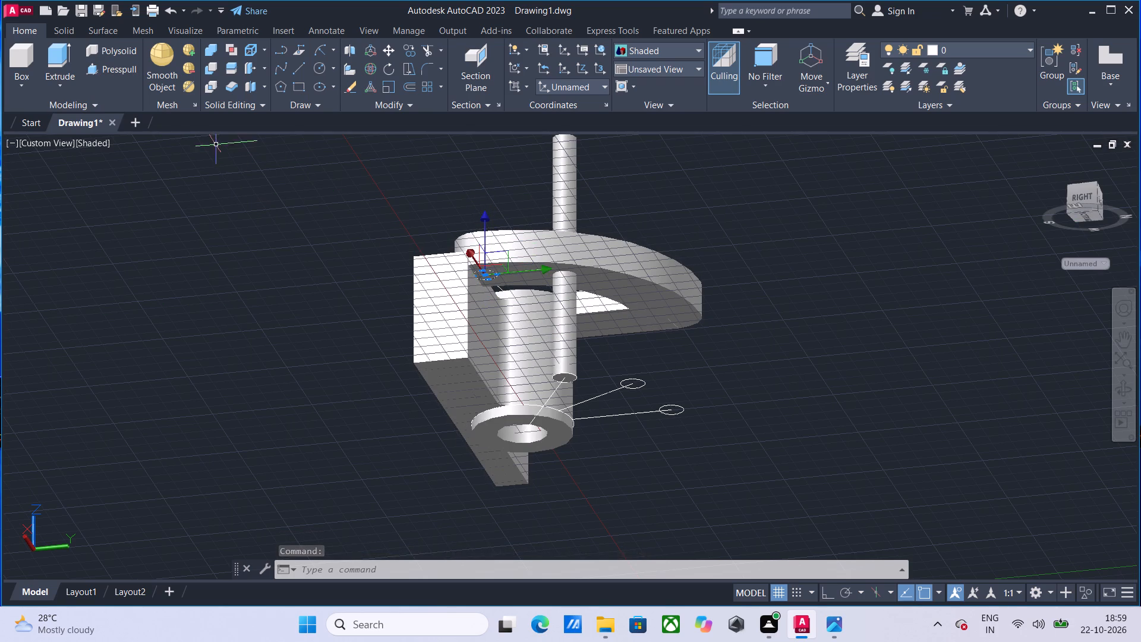
key(Escape)
drag(126, 71, 132, 72)
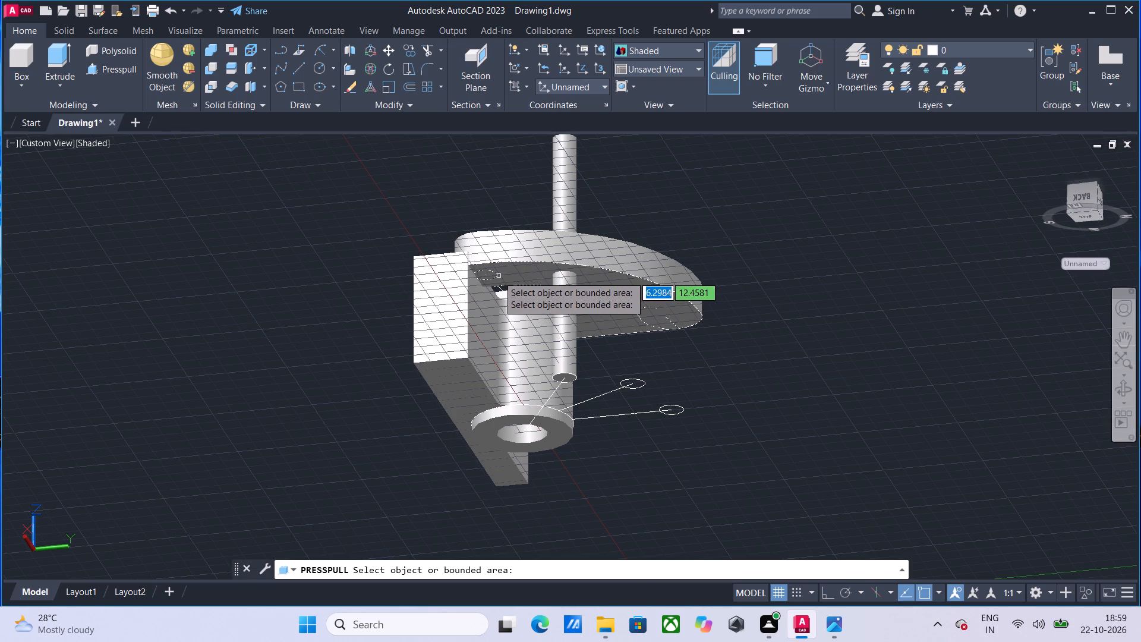
click(63, 62)
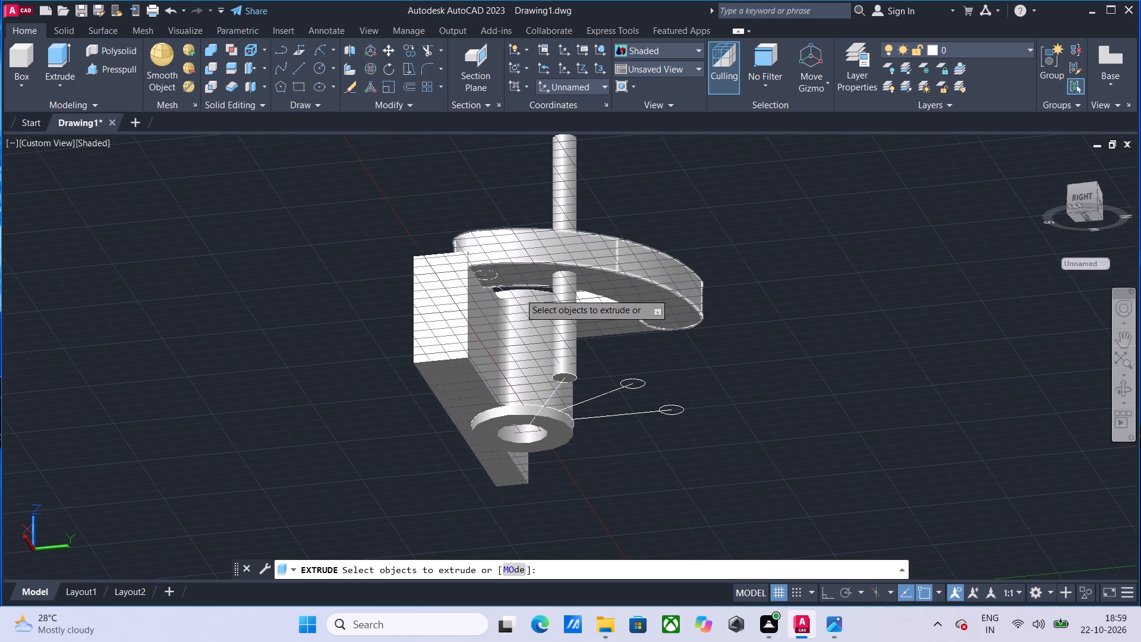
click(497, 275)
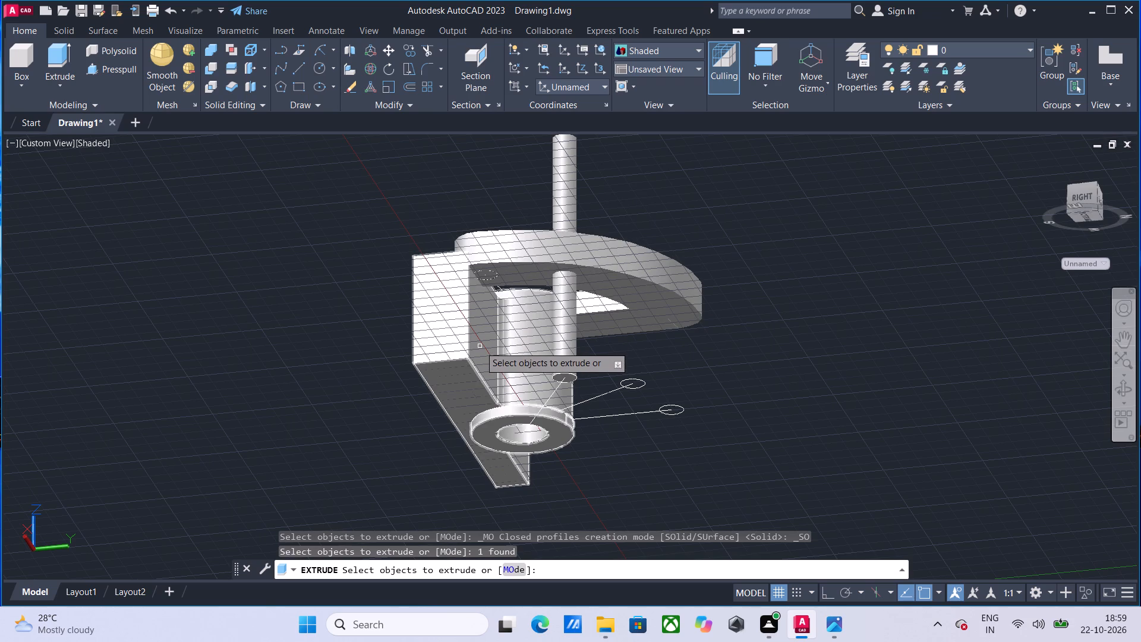
key(Return)
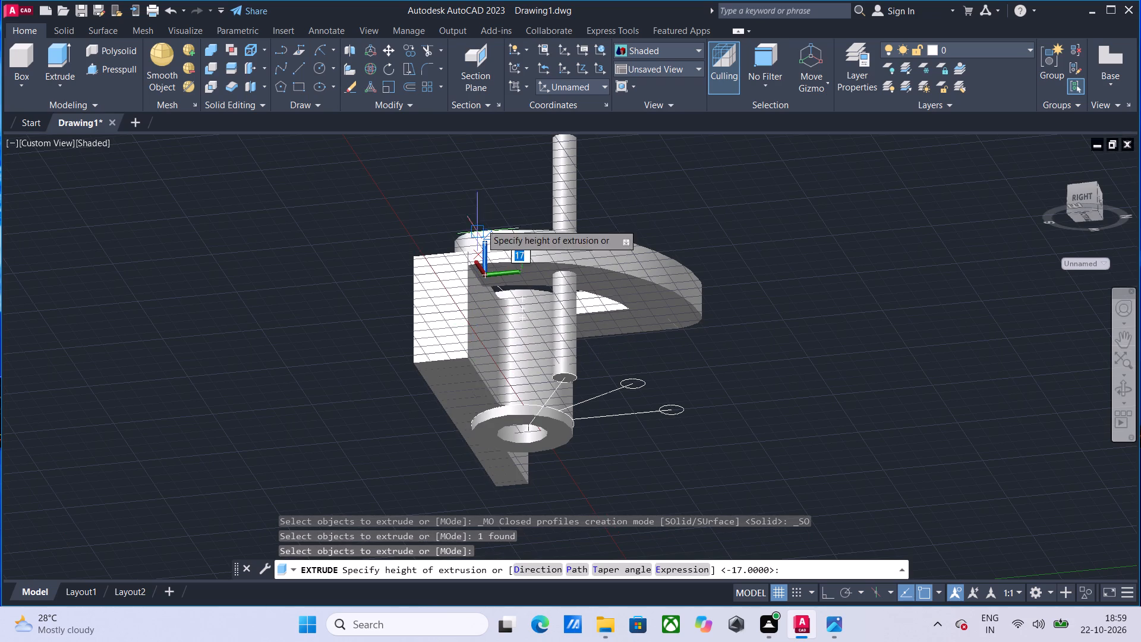
click(485, 194)
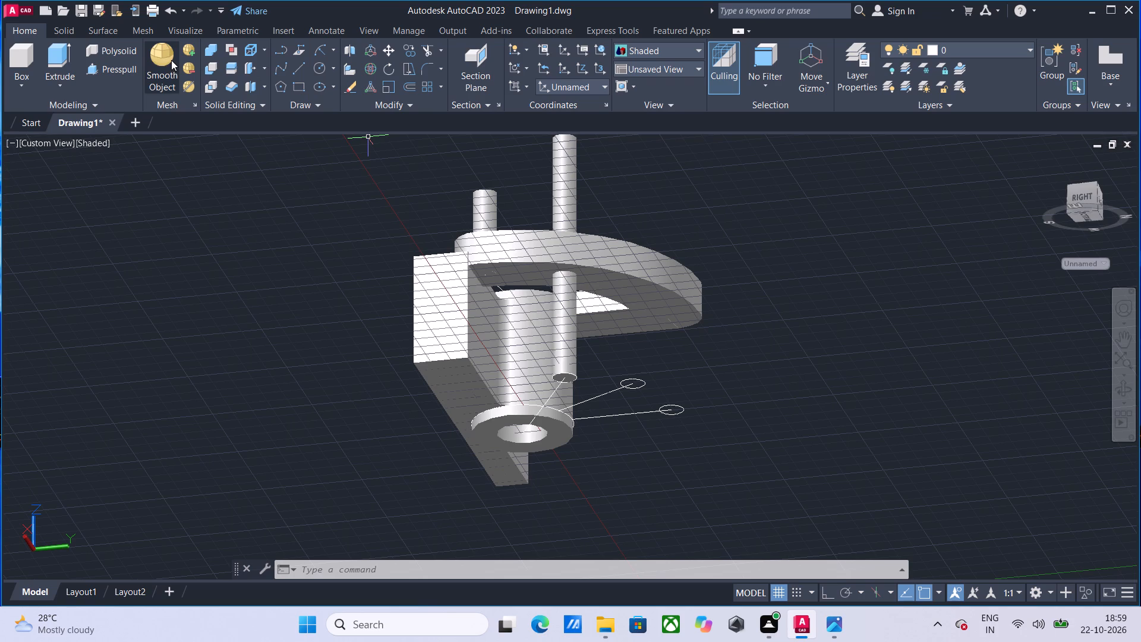
Subtract the two upright cylinders from the clamp body and curved arm together to cut the first two holes.
click(210, 68)
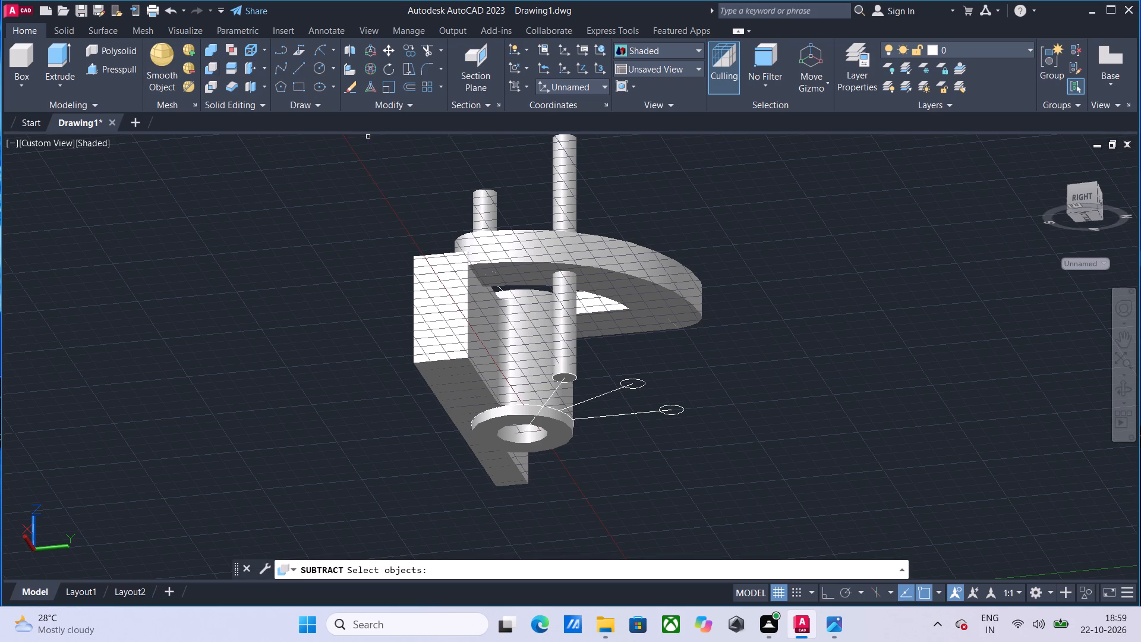
click(433, 274)
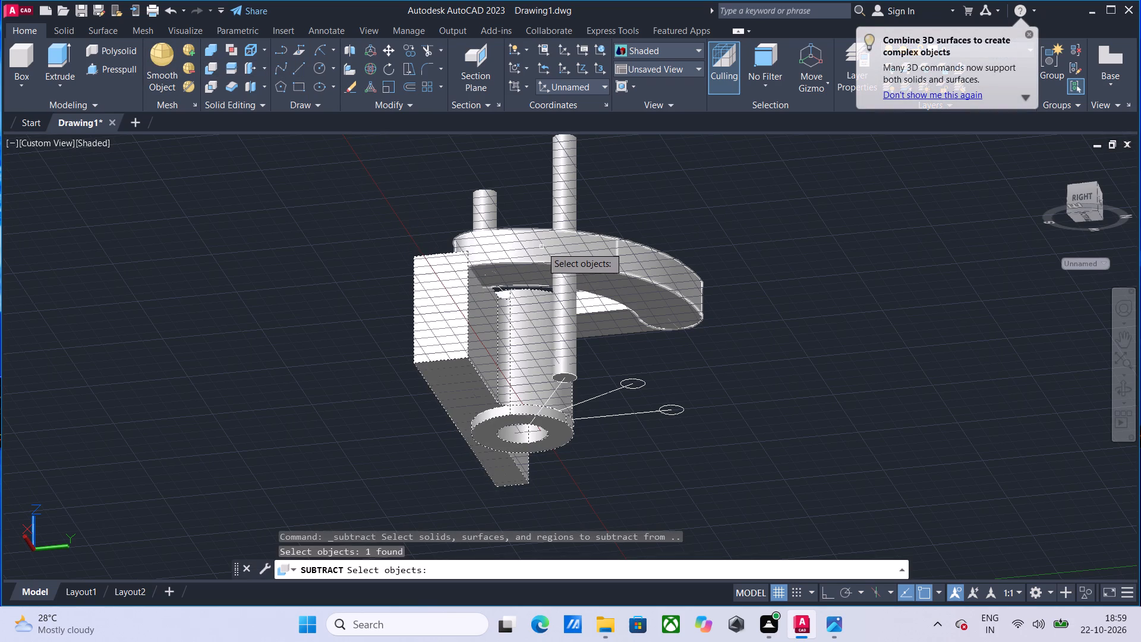
click(541, 247)
key(Return)
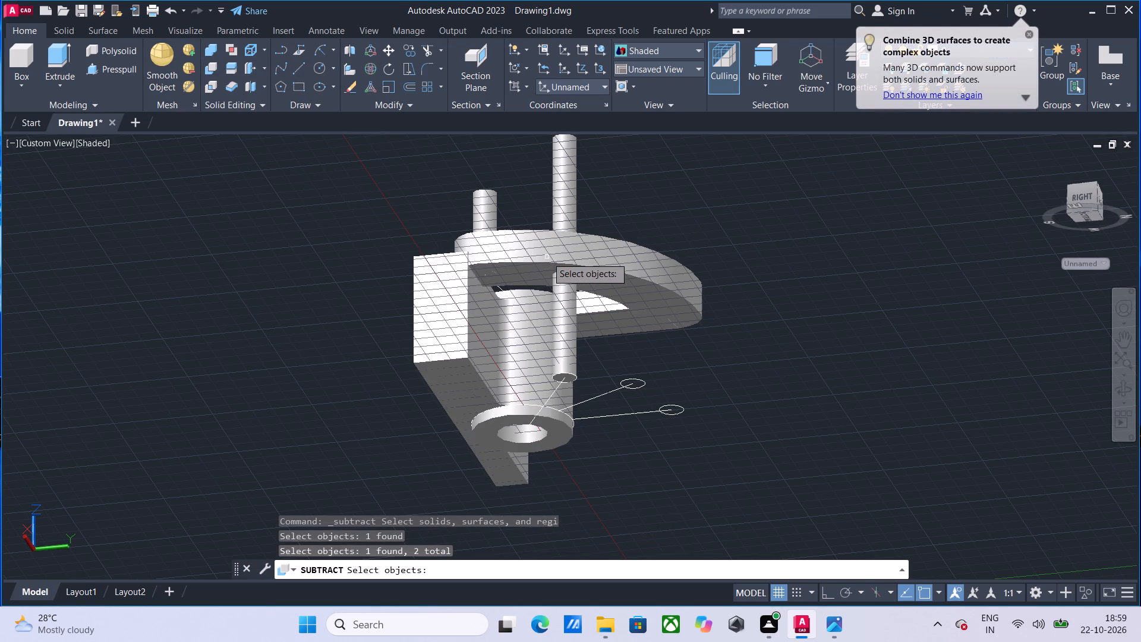
click(480, 204)
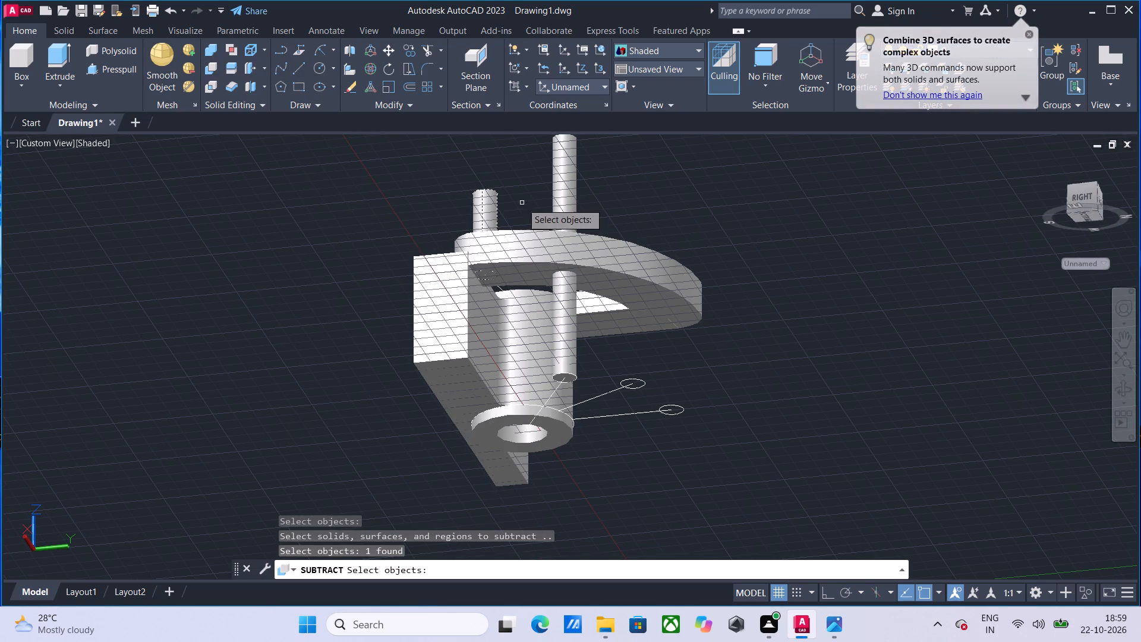
click(559, 203)
key(Return)
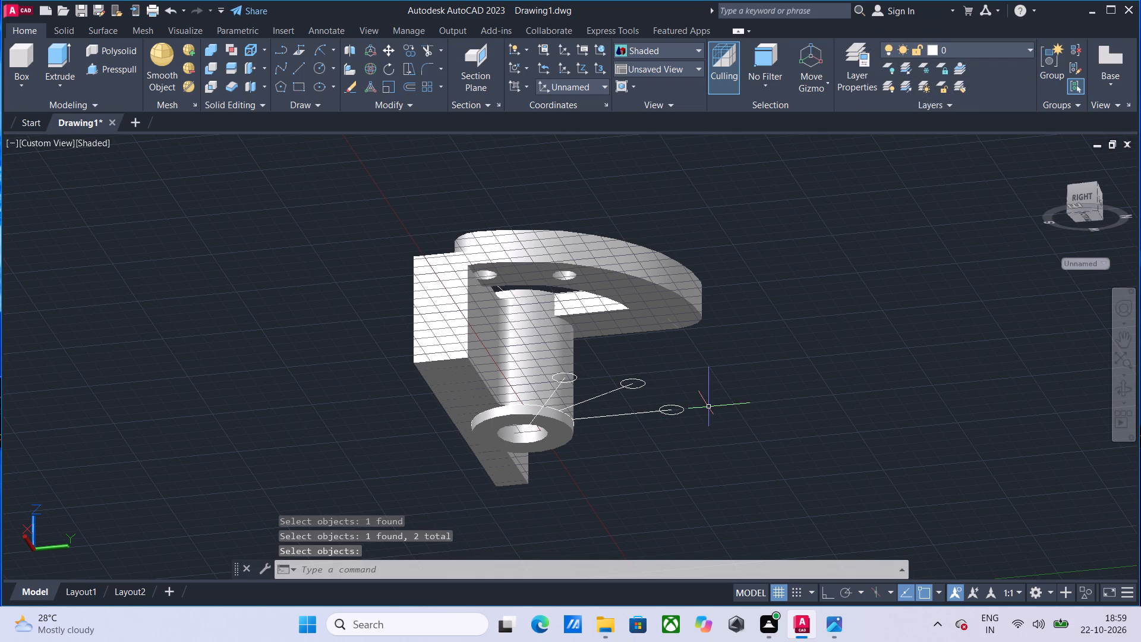
Erase the 30-, 60- and 90-degree construction lines radiating from the hub's base.
middle_drag(745, 474, 655, 451)
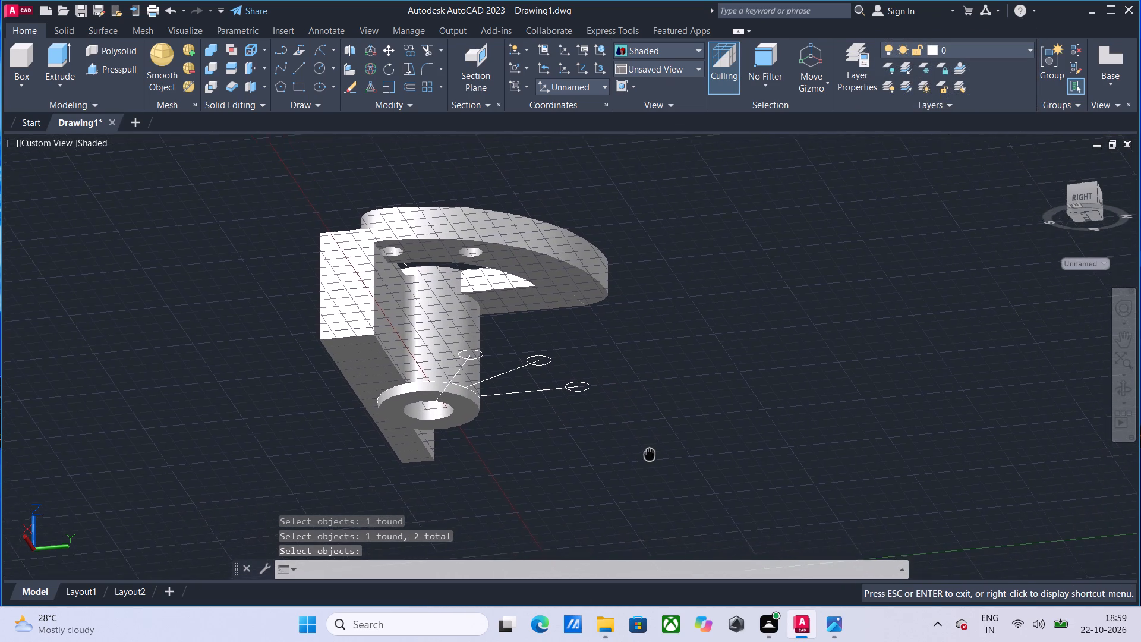
middle_drag(655, 451, 695, 446)
click(496, 373)
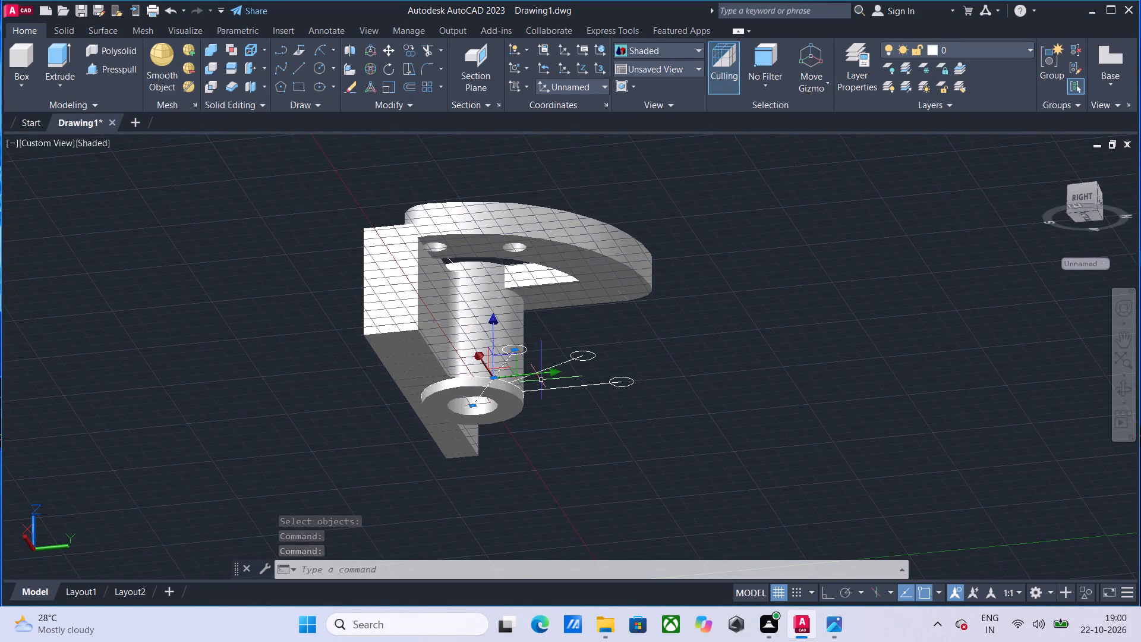
key(Delete)
key(Return)
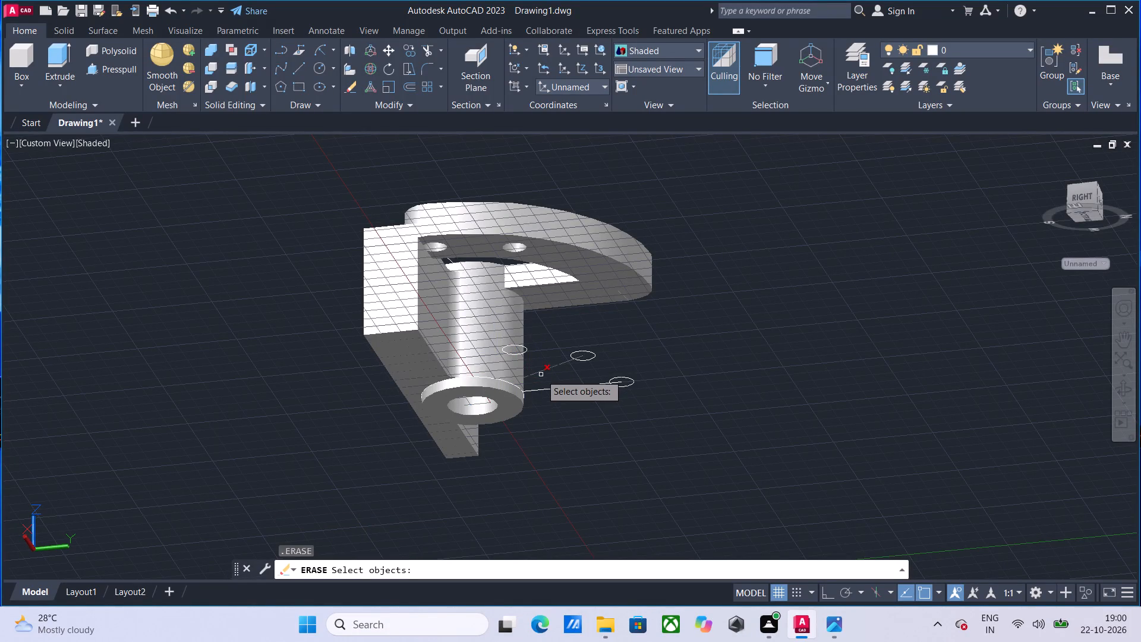
click(541, 373)
key(Return)
click(557, 389)
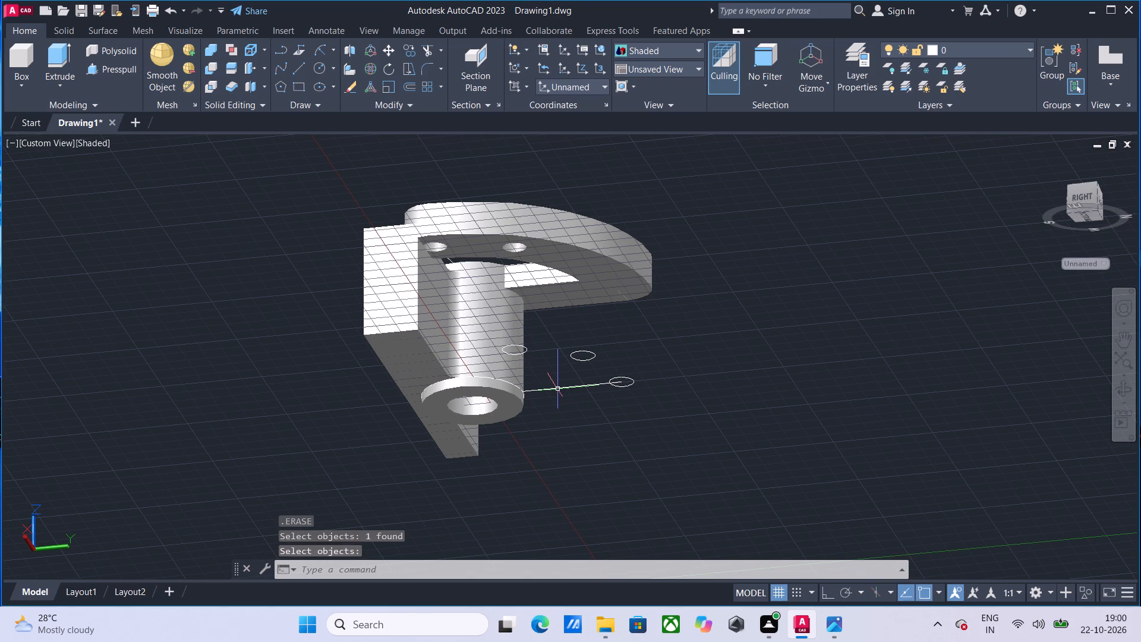
key(Return)
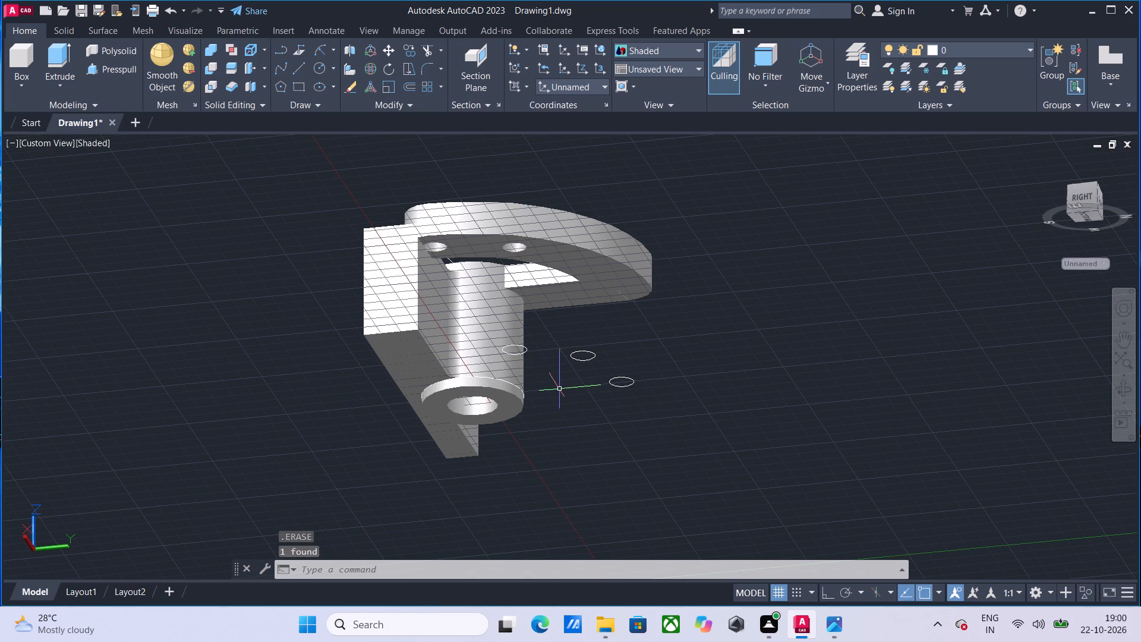
Erase the leftover circle of the 30-degree position beneath the curved arm.
click(1123, 389)
drag(964, 392, 865, 421)
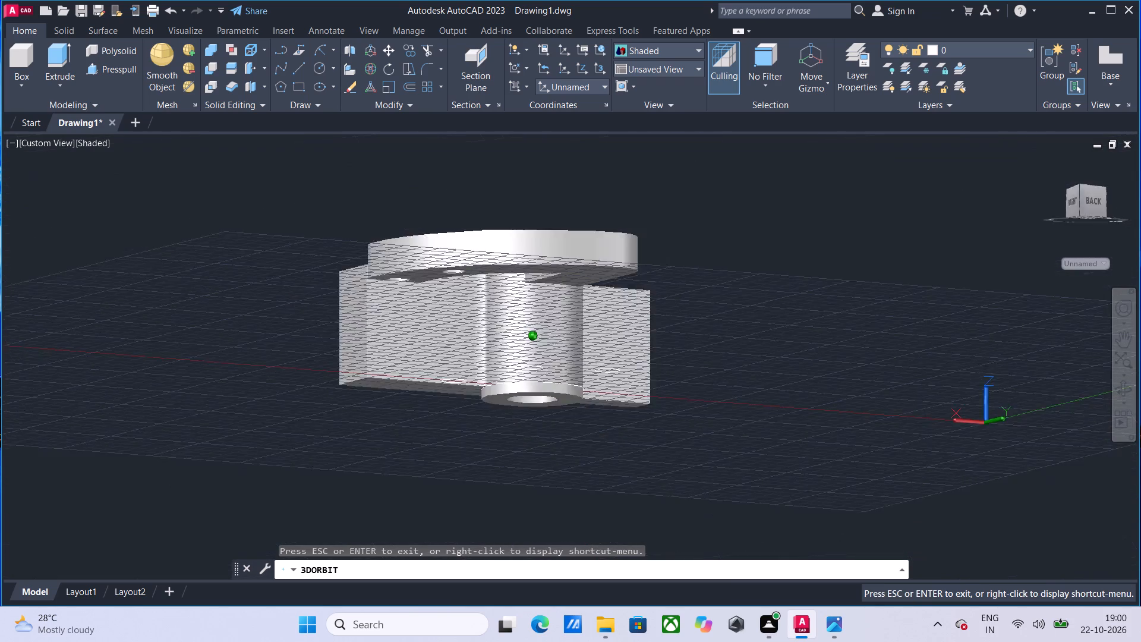
drag(865, 421, 565, 566)
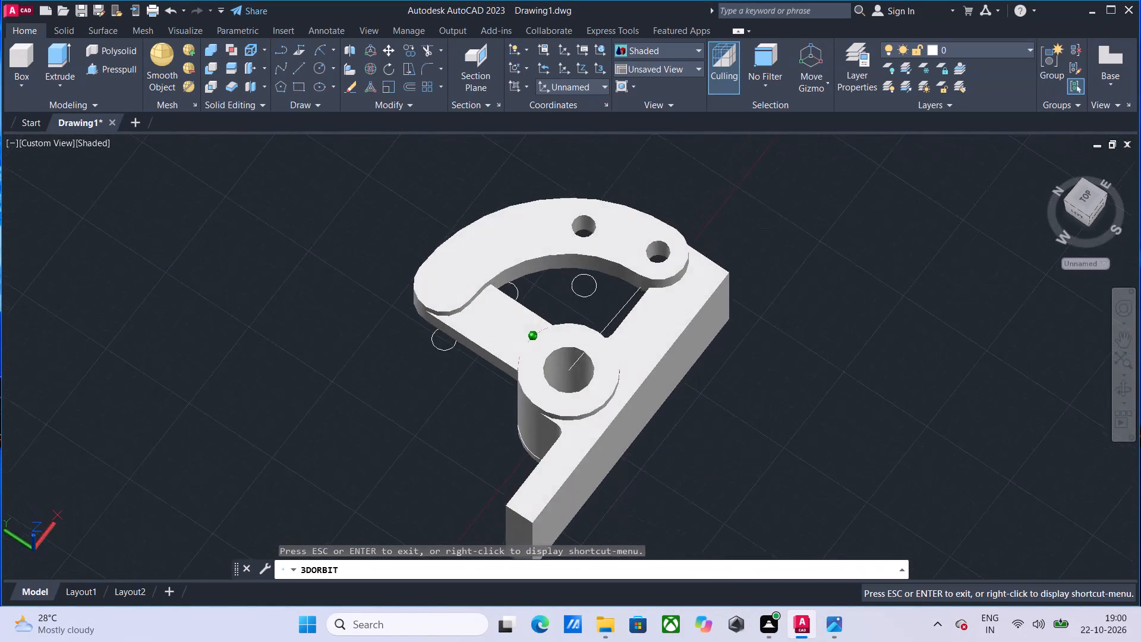
drag(565, 566, 573, 567)
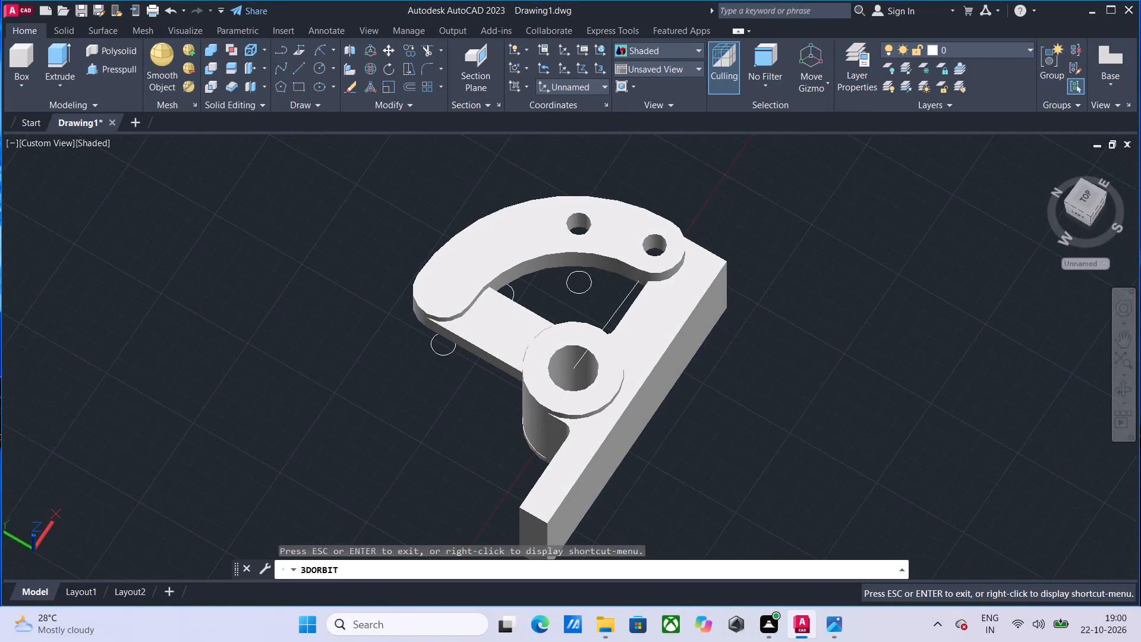
click(584, 292)
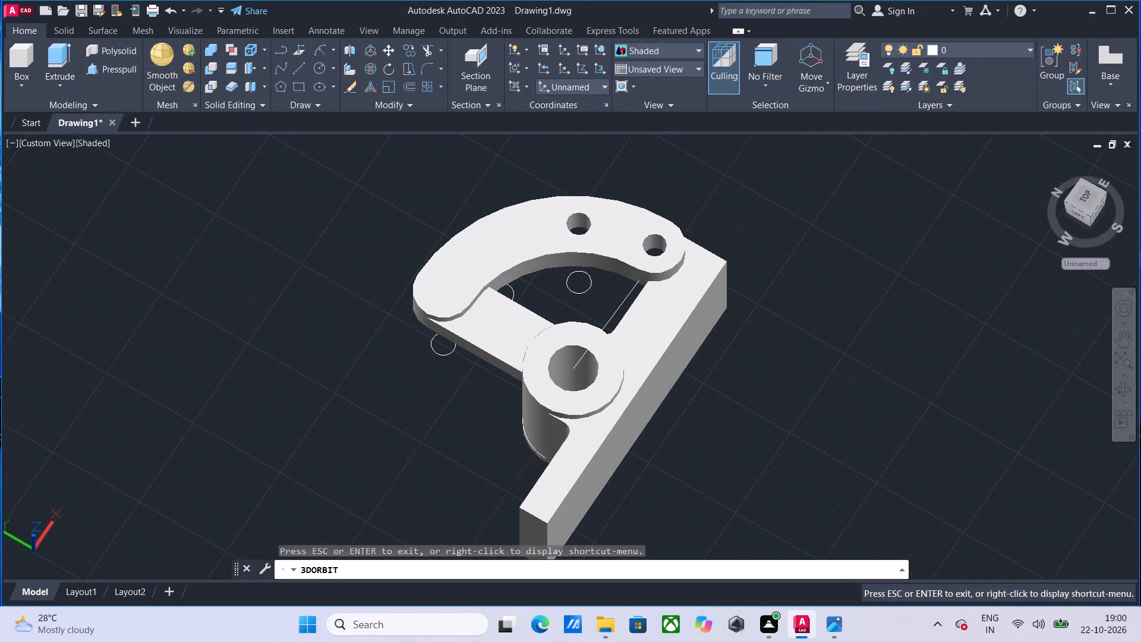
click(585, 291)
key(Escape)
click(585, 291)
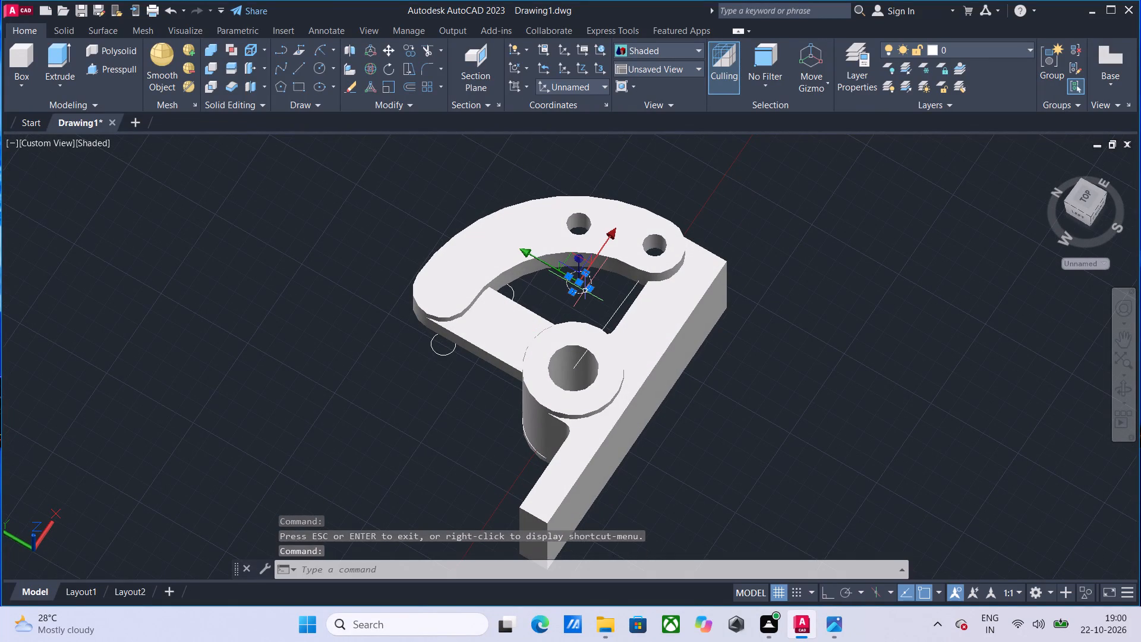
key(Delete)
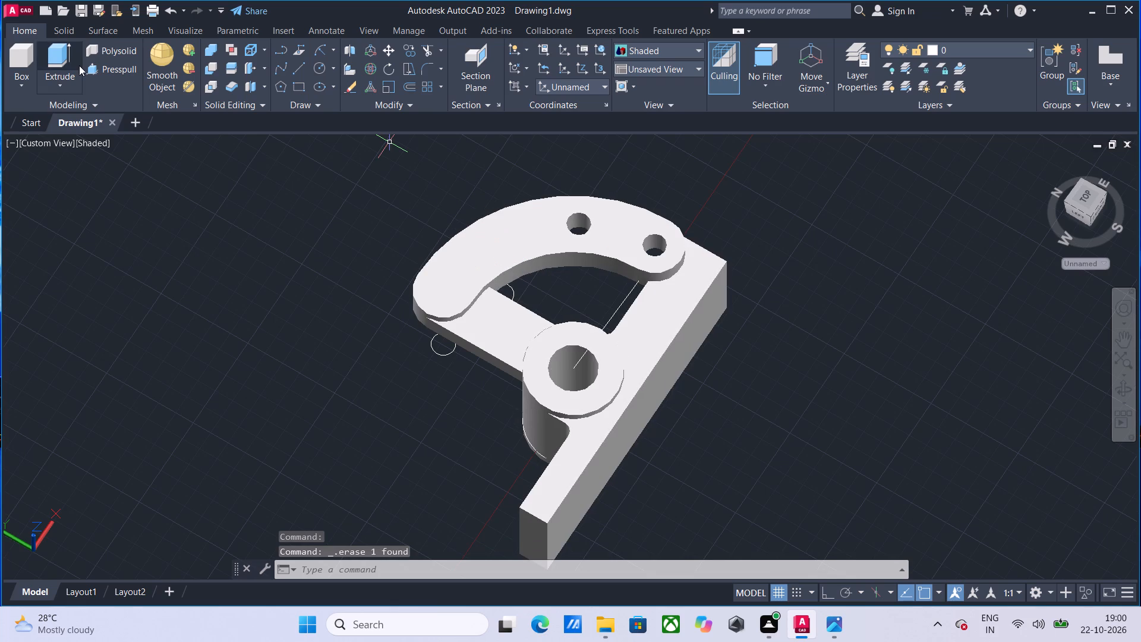
Presspull the 60- and 90-degree circles upward into cylinders passing through and well above the curved arm.
click(94, 70)
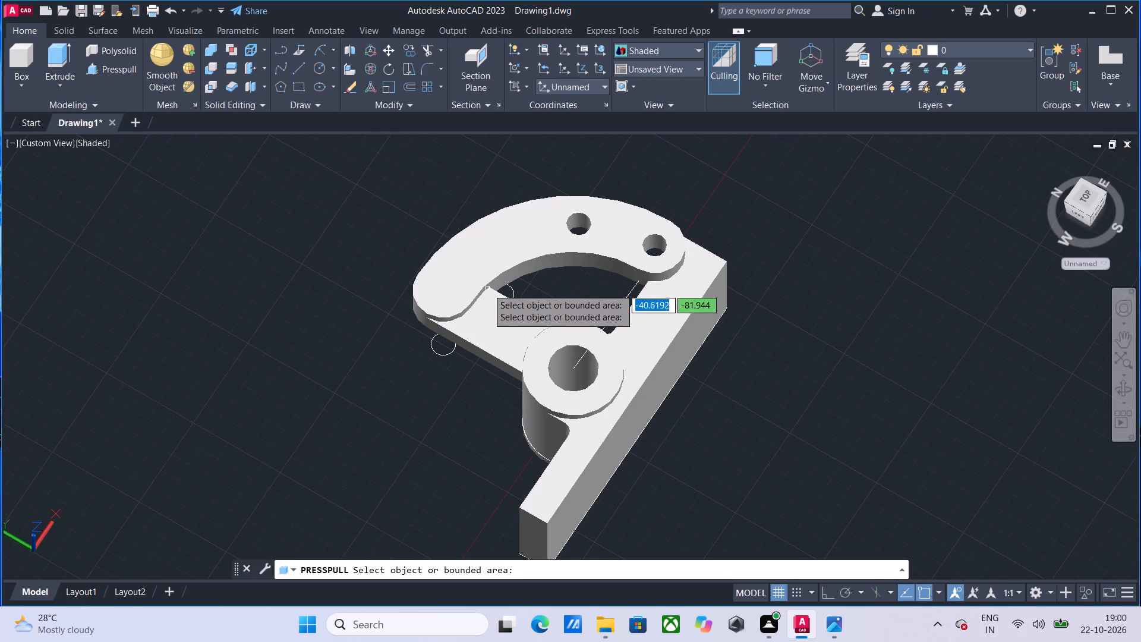
click(515, 295)
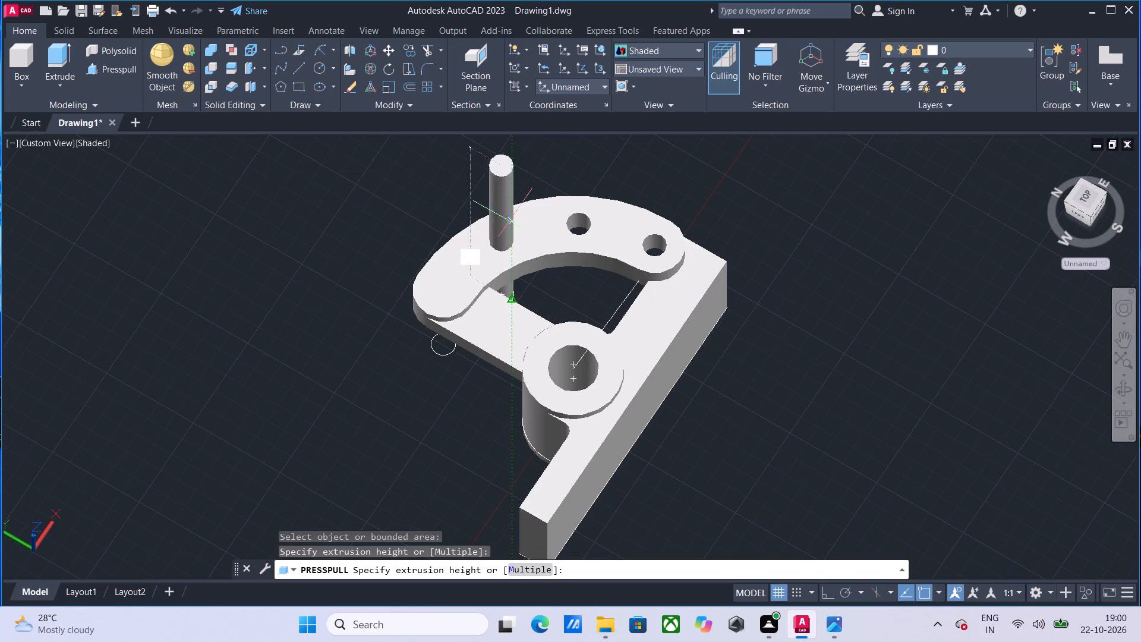
click(509, 185)
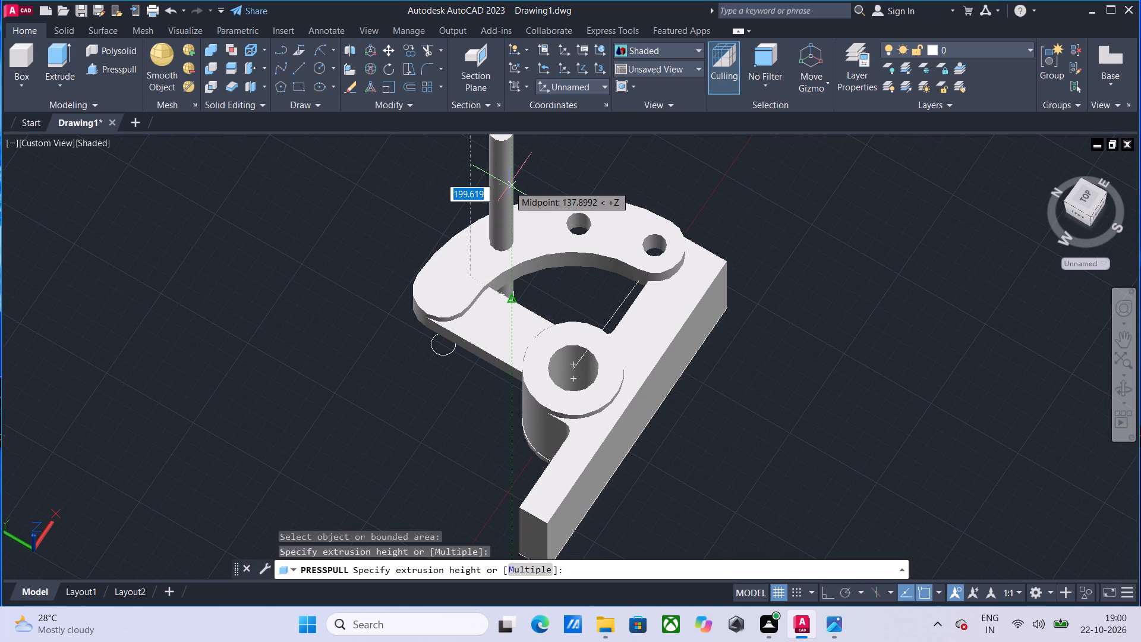
click(443, 354)
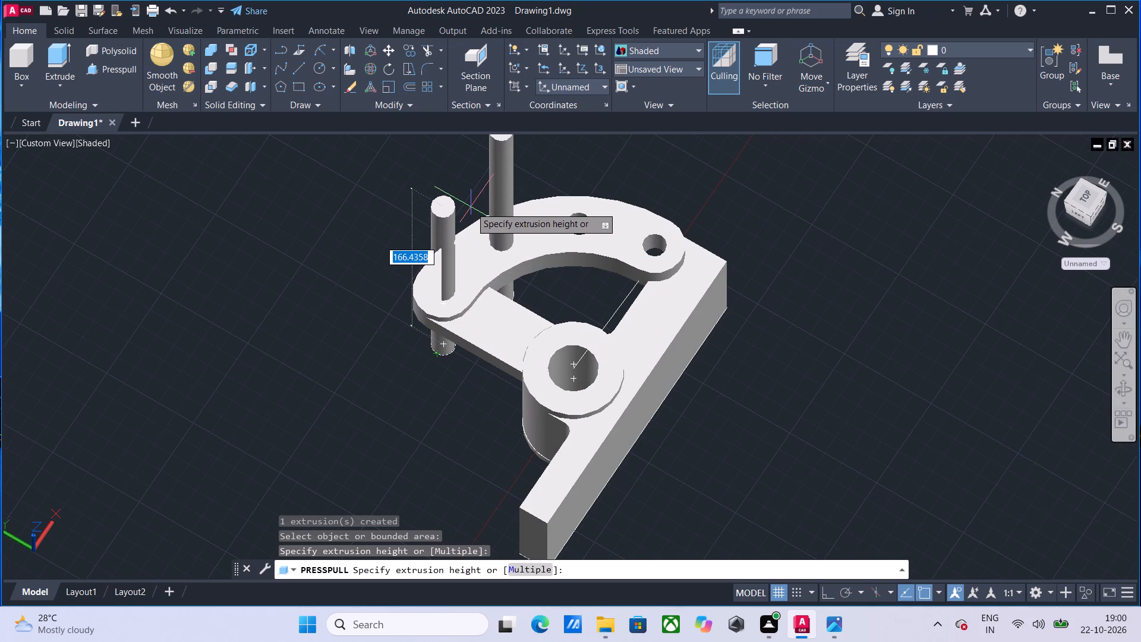
click(474, 202)
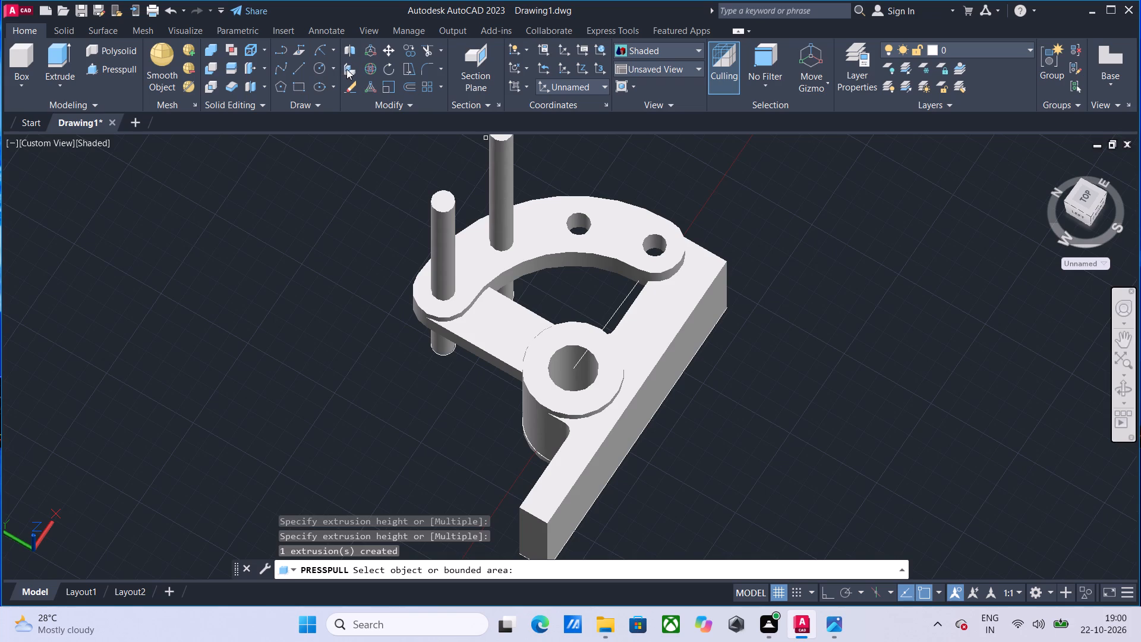
Subtract the 60- and 90-degree cylinders from the clamp body and curved arm together to cut the remaining two holes.
click(211, 68)
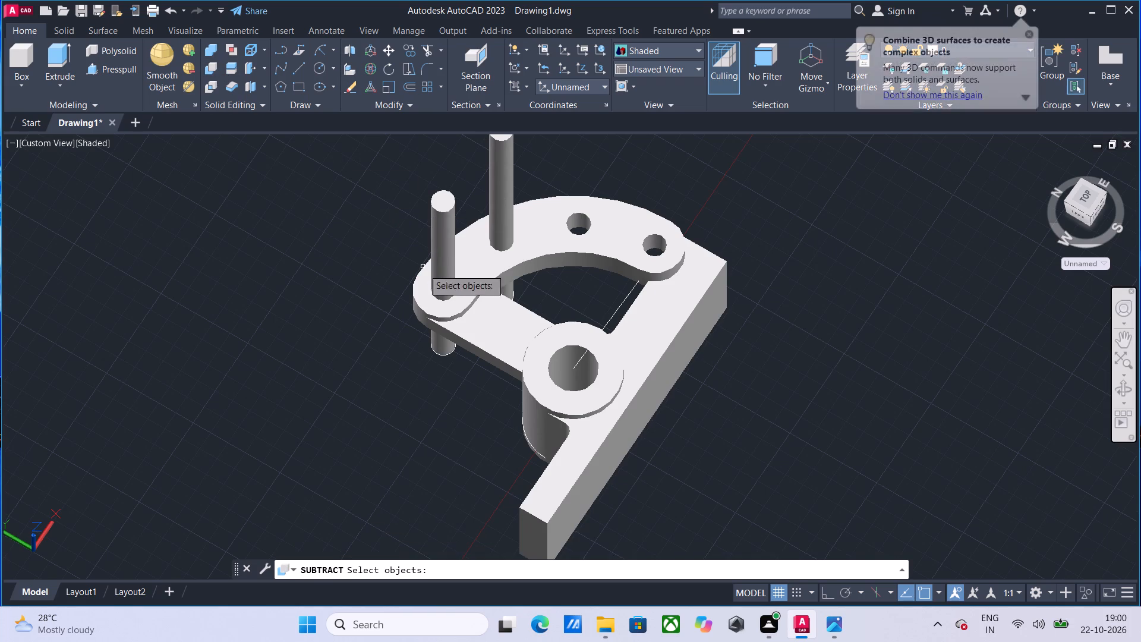
click(483, 324)
click(464, 270)
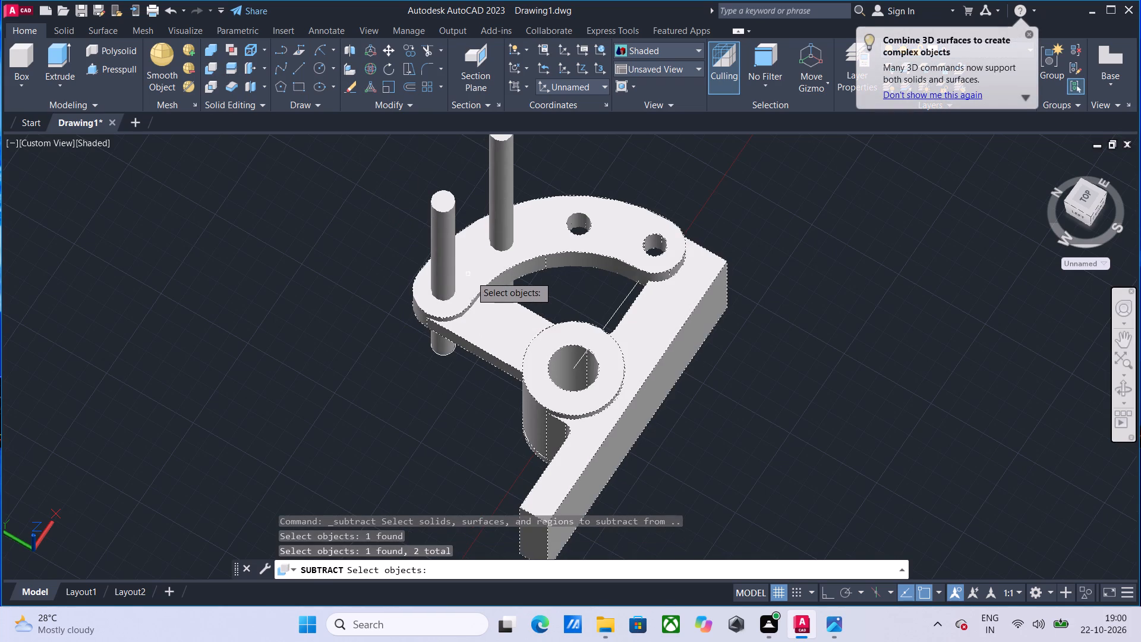
key(Return)
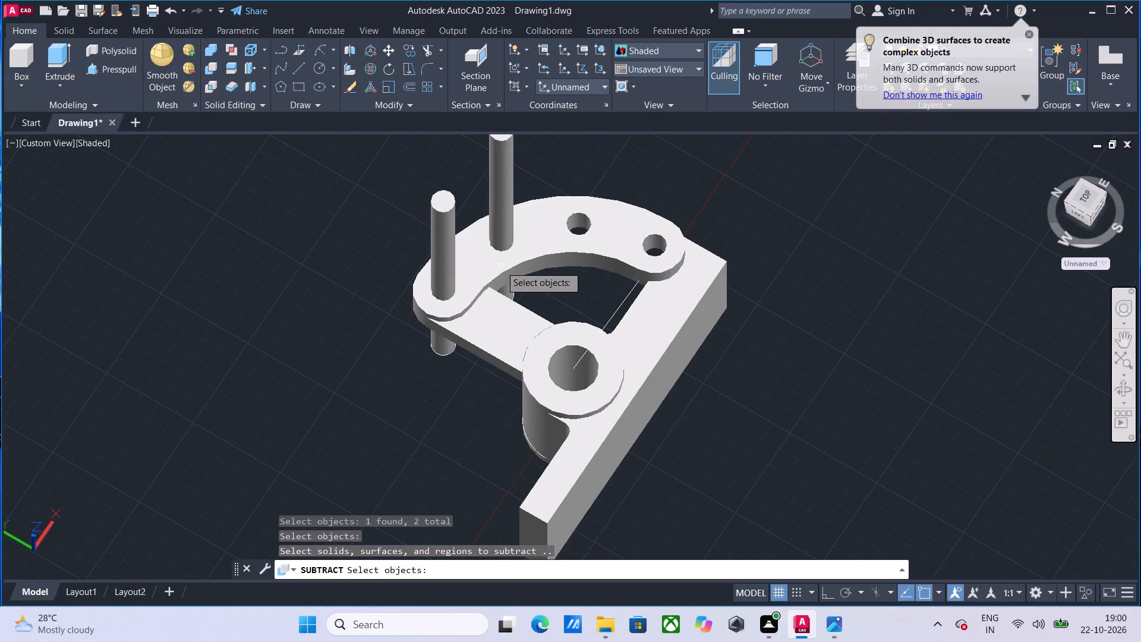
click(437, 229)
click(502, 193)
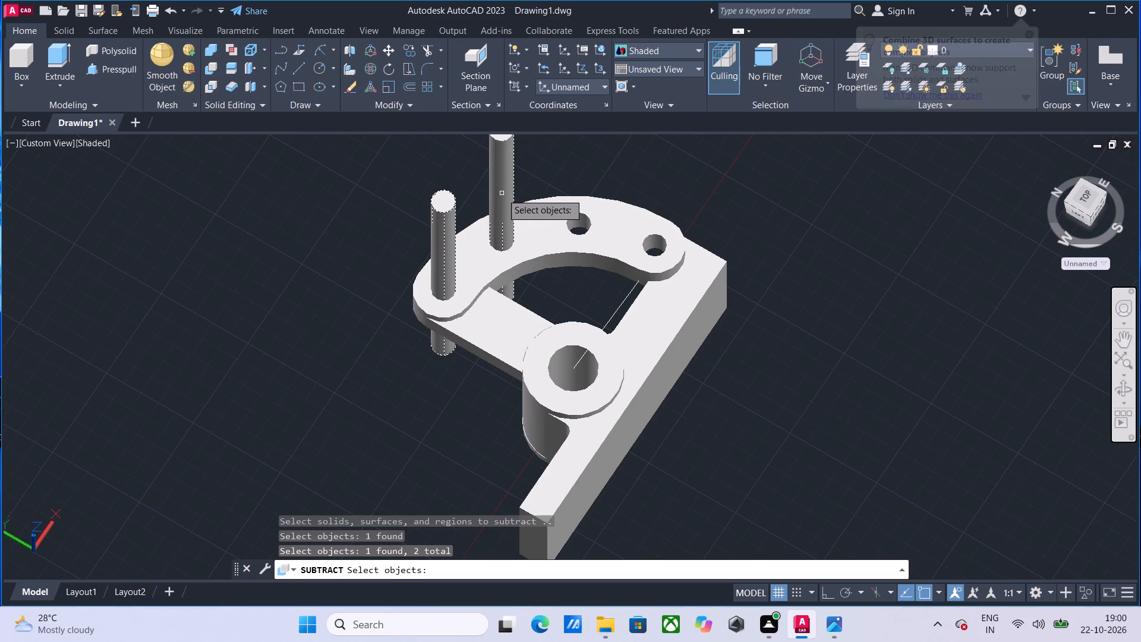
key(Return)
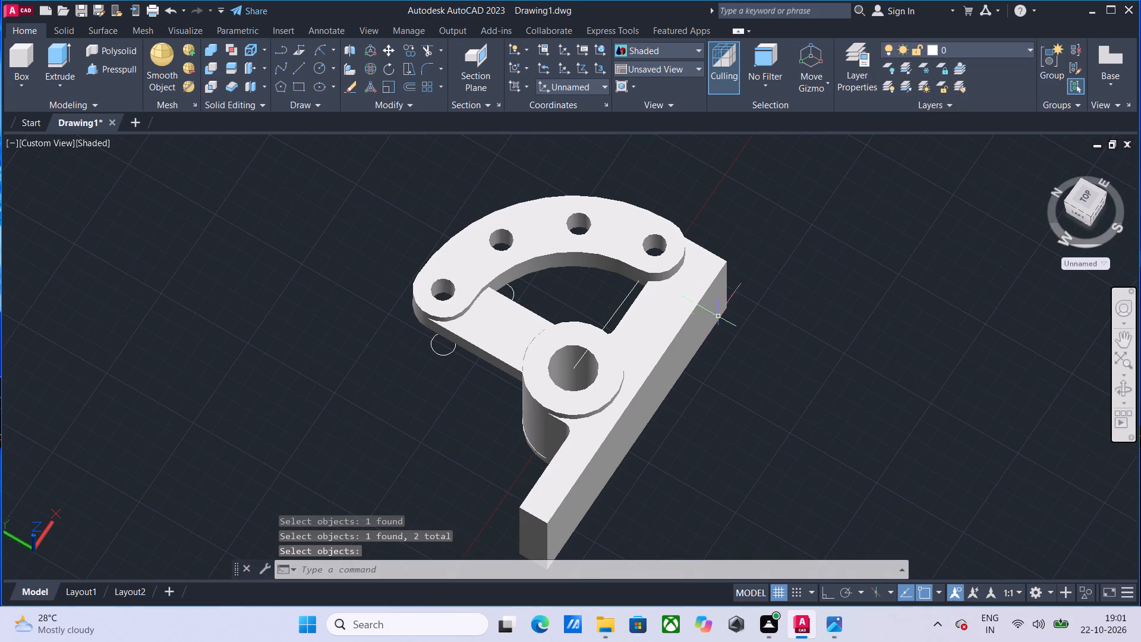
Erase the two leftover circles beneath the curved arm and the remaining construction line running out from the hub.
click(451, 350)
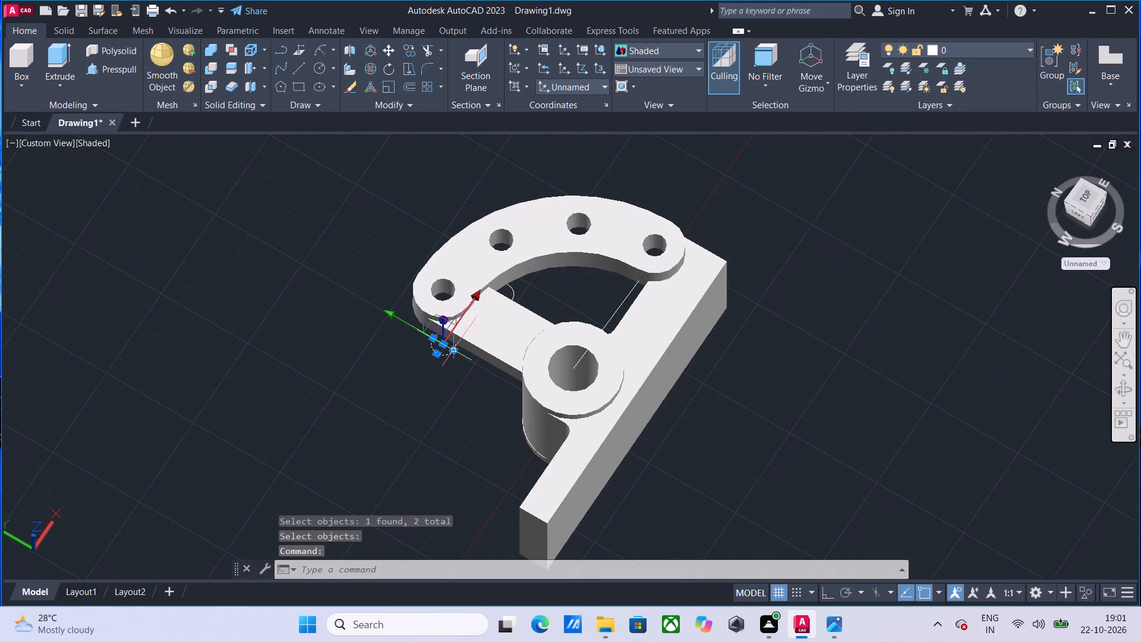
key(Delete)
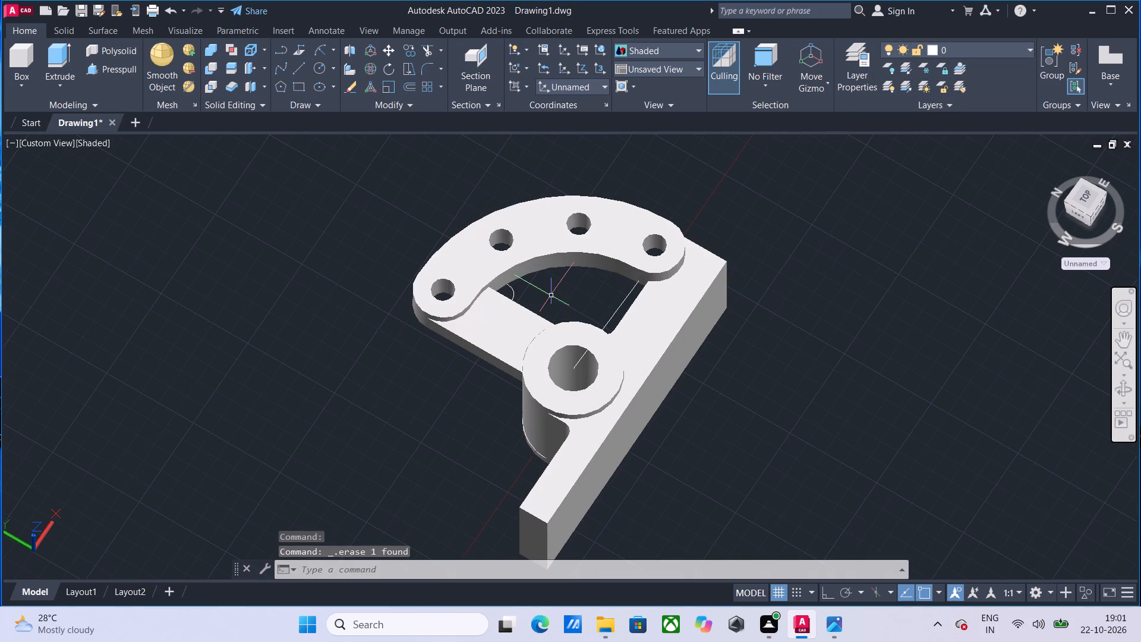
click(513, 294)
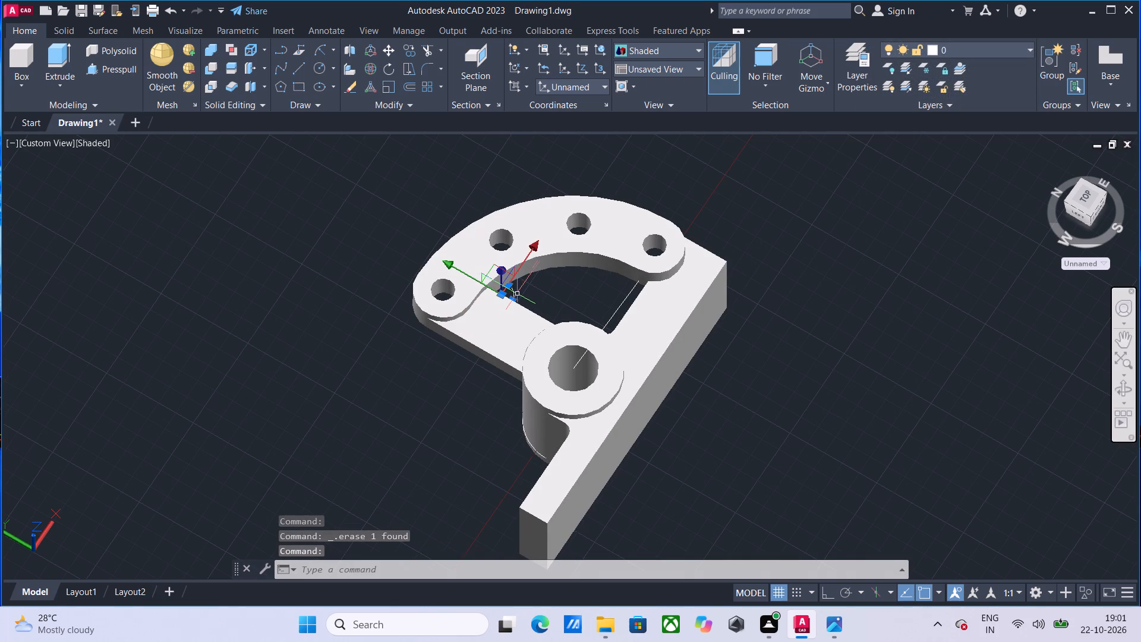
key(Delete)
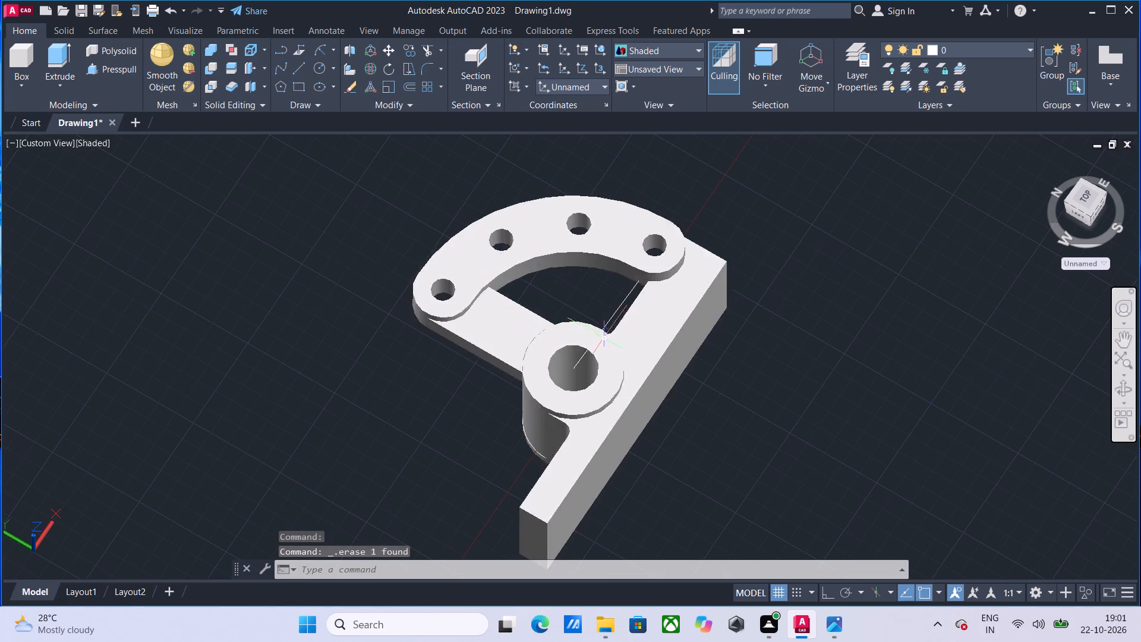
click(619, 309)
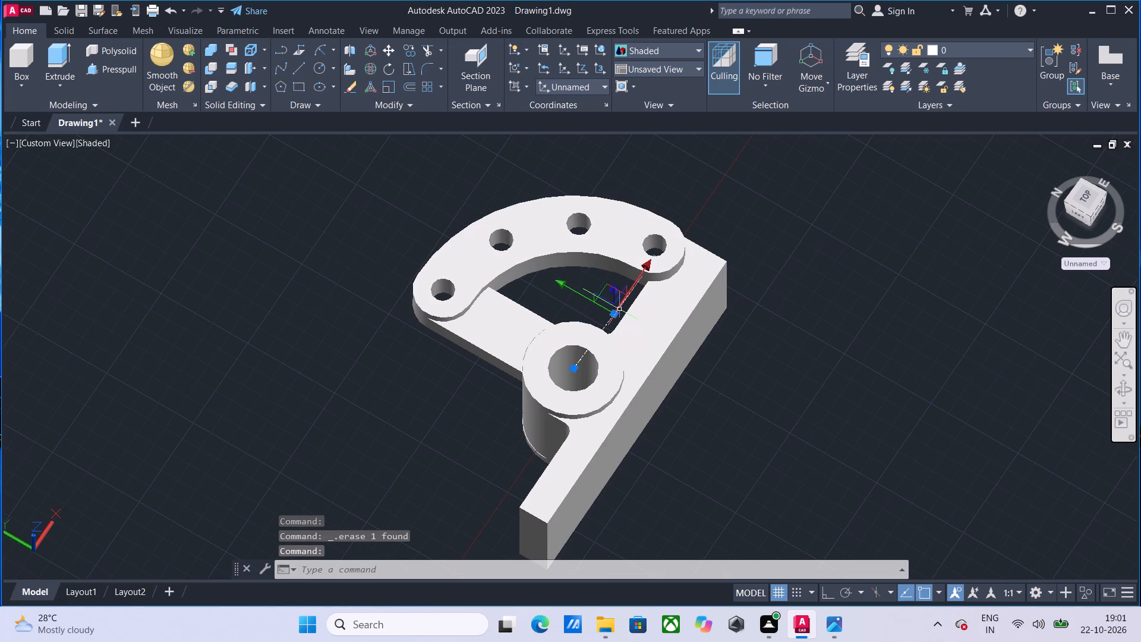
key(Delete)
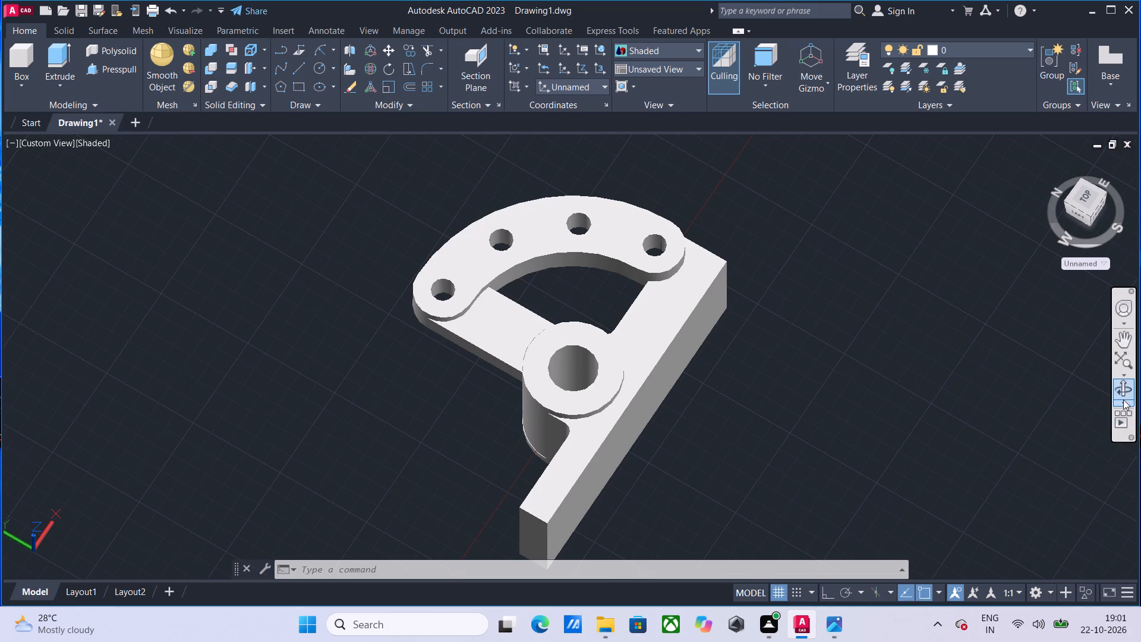
Examine the clamp and its curved arm's holes from the top and from the southwest and northeast isometric views.
click(1121, 391)
drag(909, 306, 762, 468)
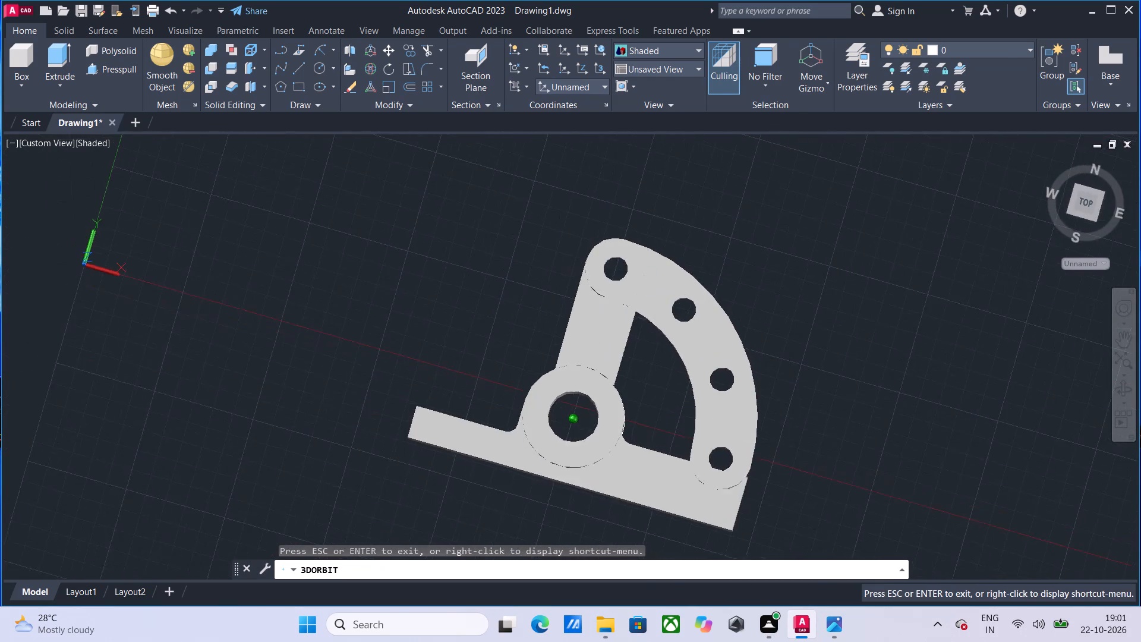
drag(762, 468, 806, 534)
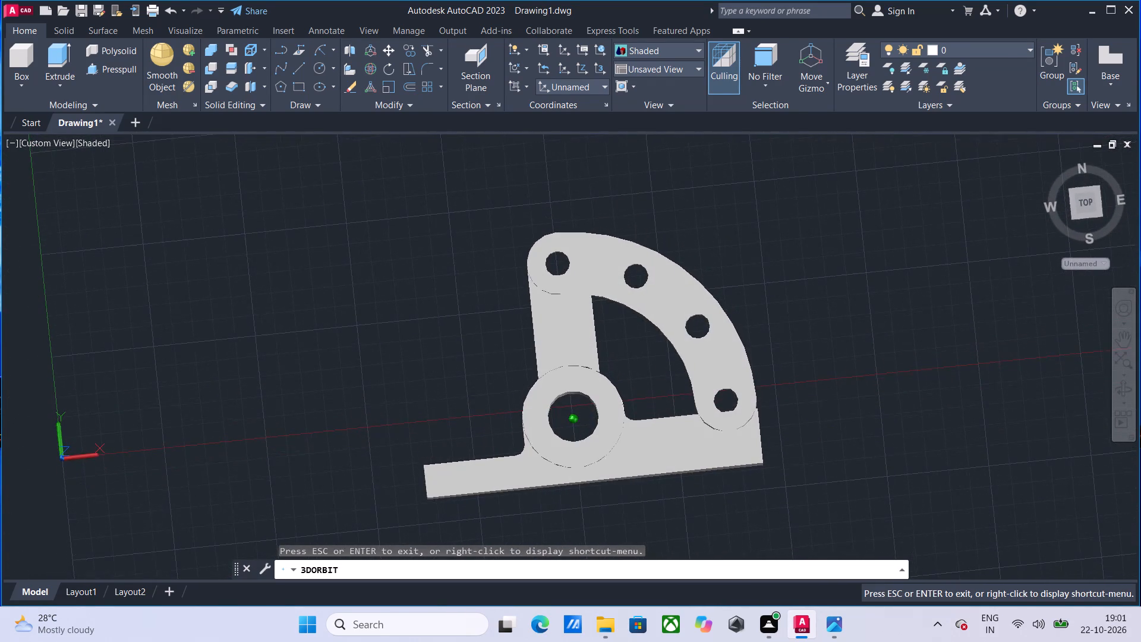
drag(806, 534, 796, 543)
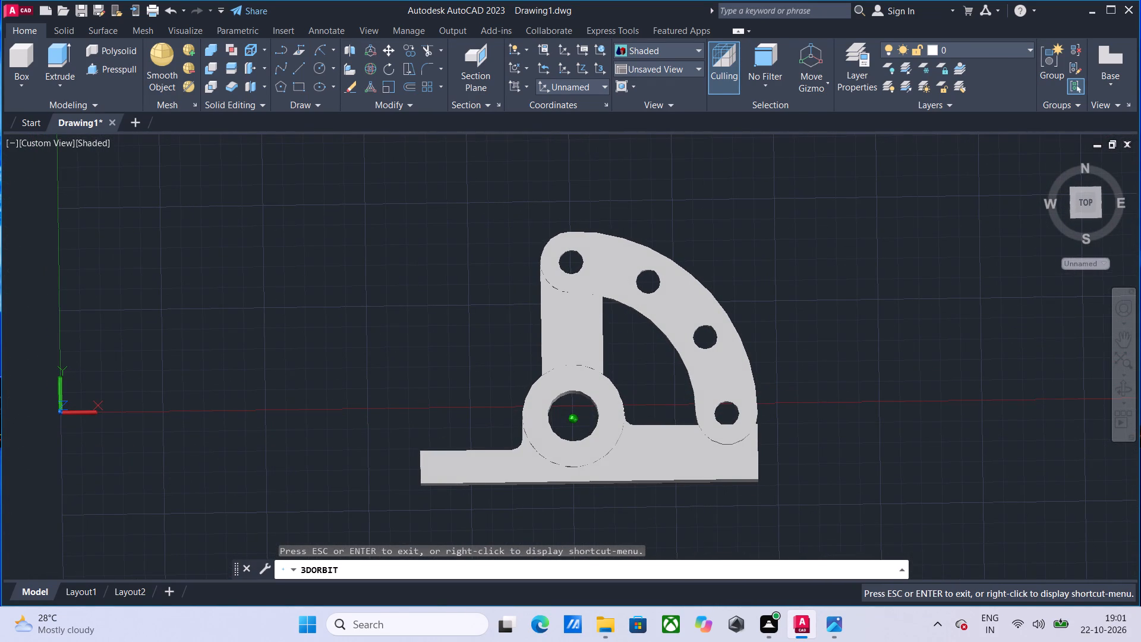
key(Escape)
click(1092, 205)
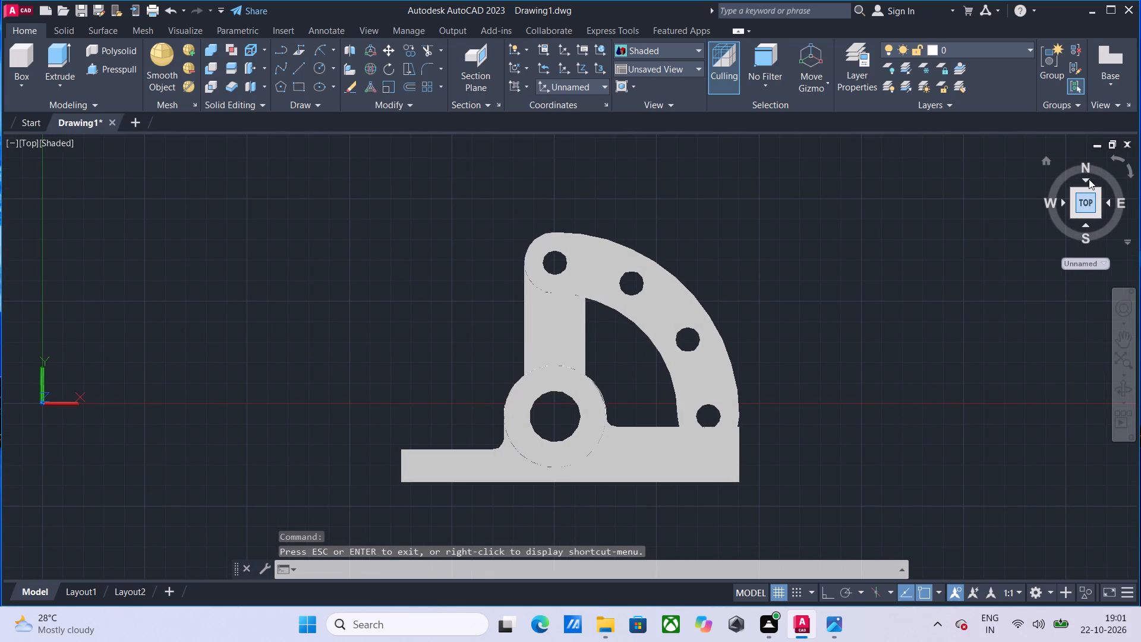
click(1084, 181)
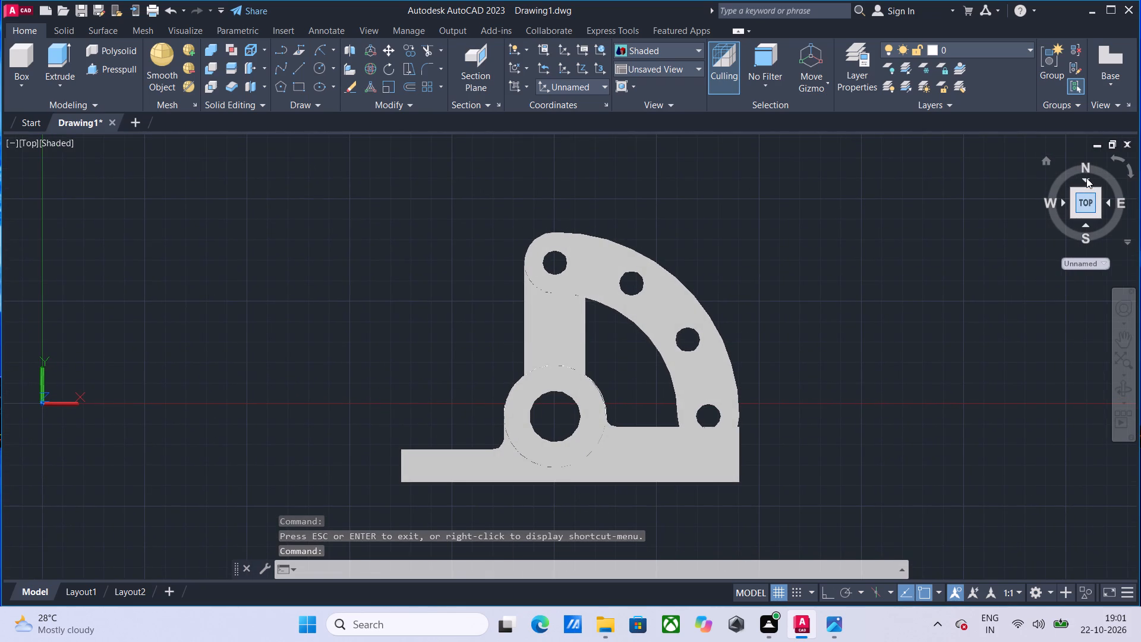
click(1086, 178)
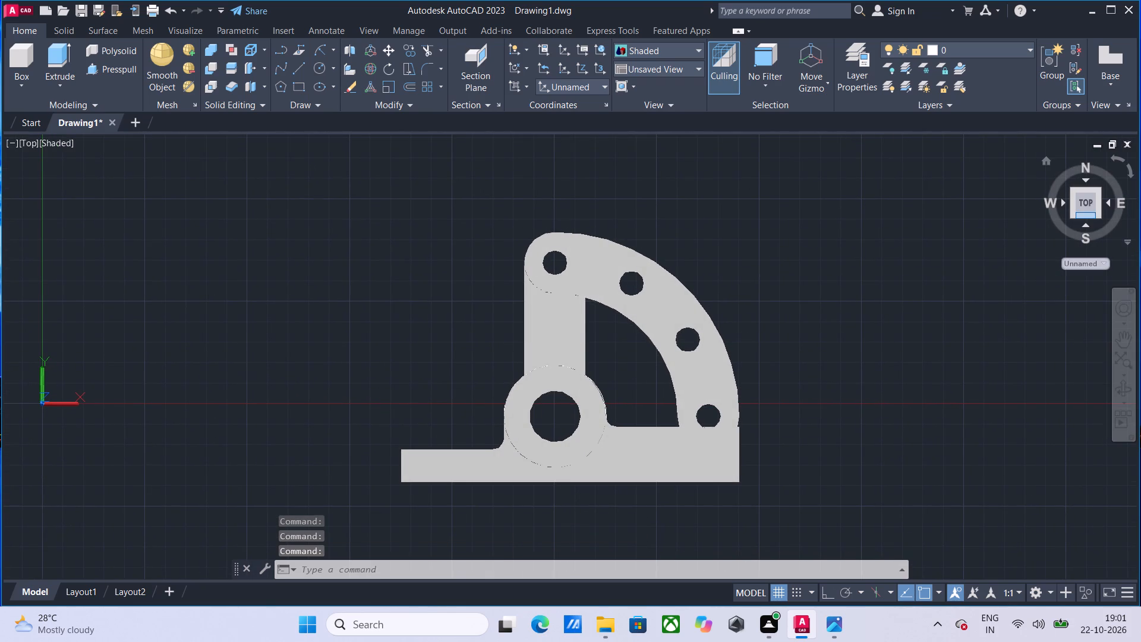
click(1074, 215)
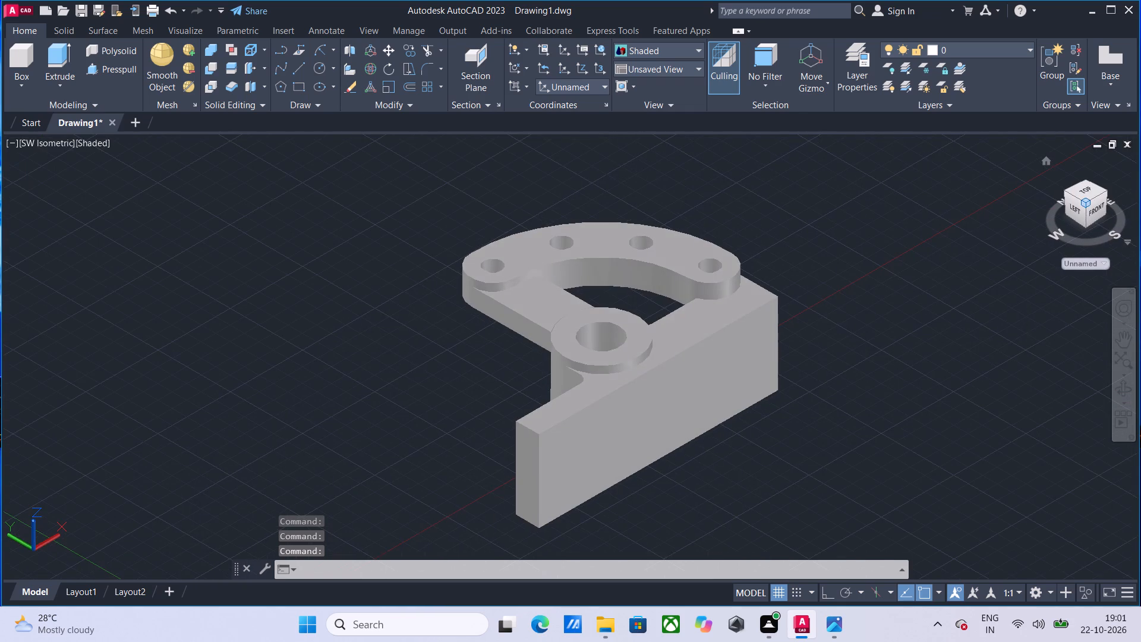
click(1089, 180)
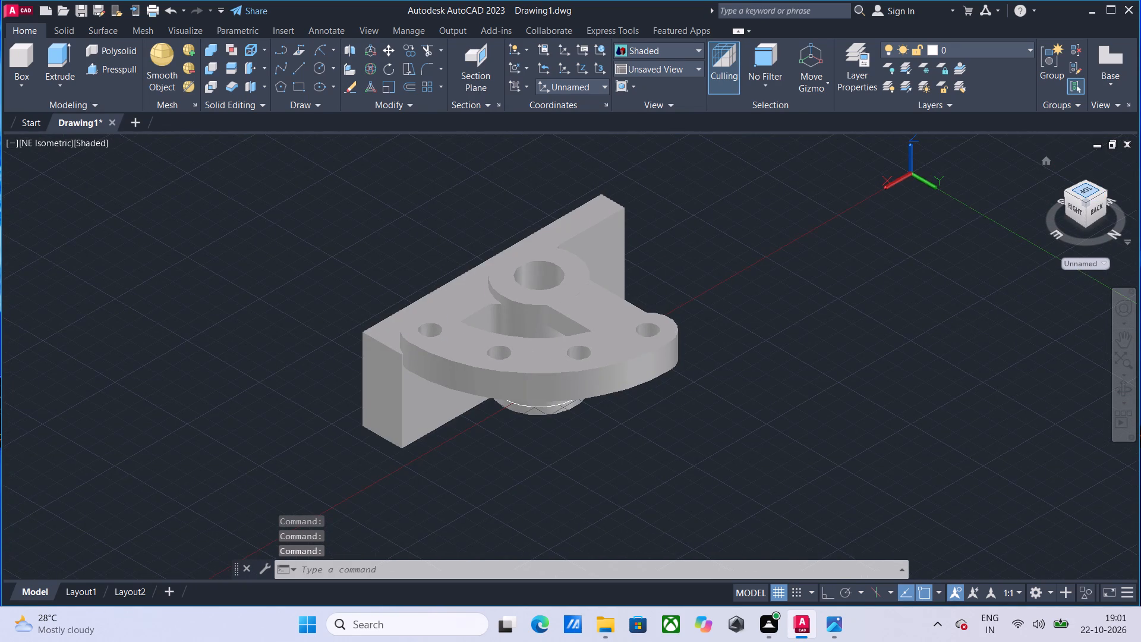
click(1085, 180)
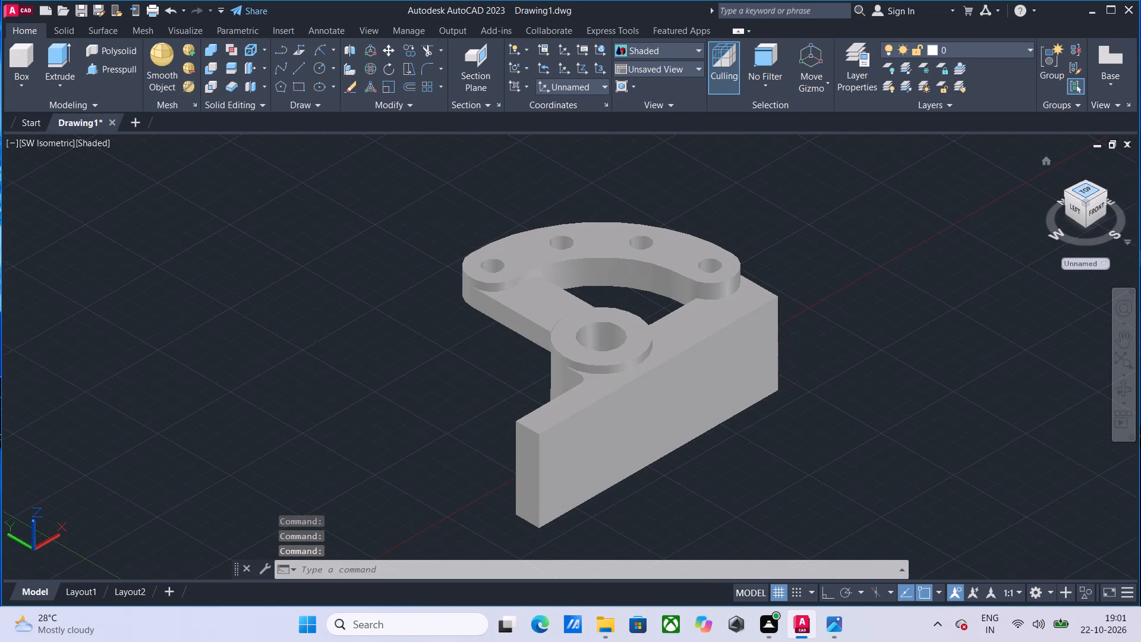
click(1090, 188)
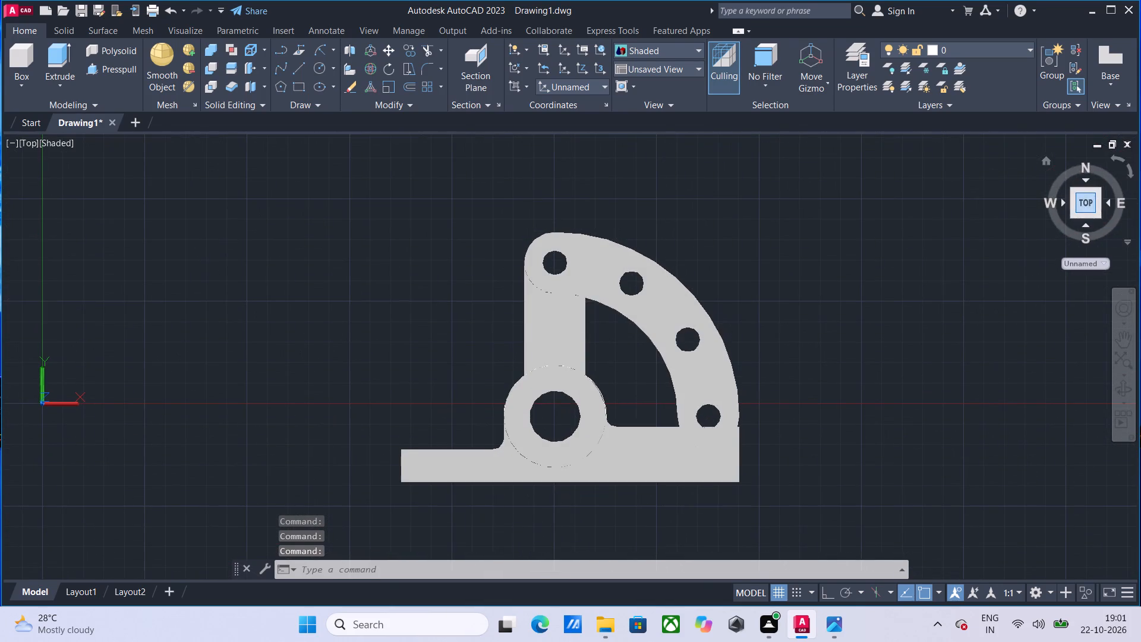
From the back of the clamp, draw two consecutive 25-unit line segments starting at the upright plate's bottom corner on its free end.
click(1129, 392)
drag(506, 364, 509, 400)
drag(467, 322, 521, 360)
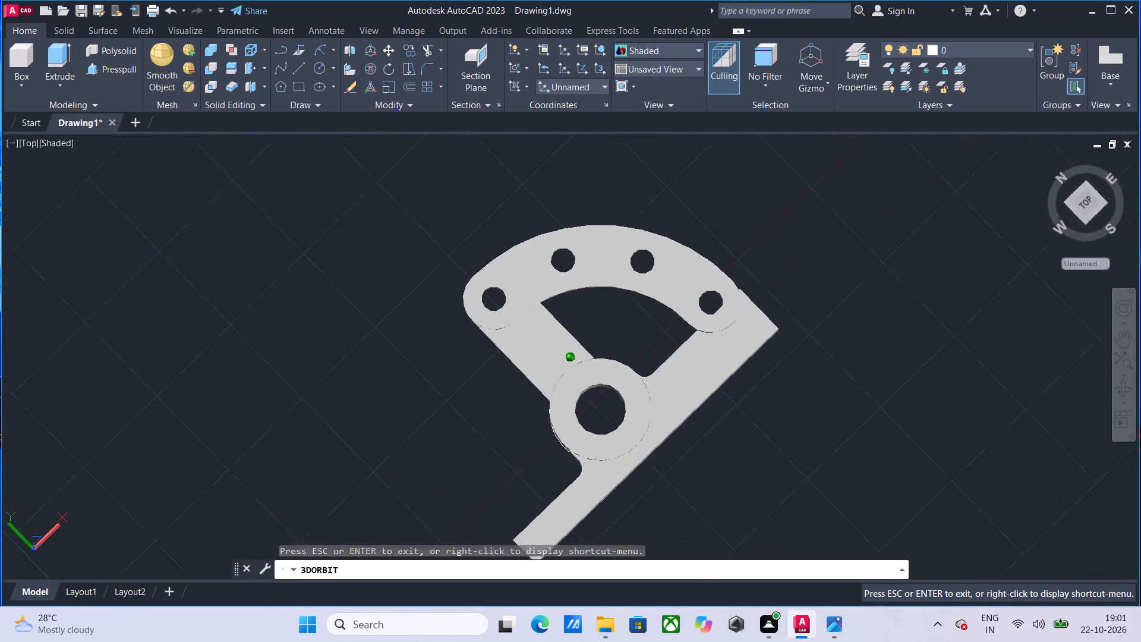
drag(521, 360, 701, 206)
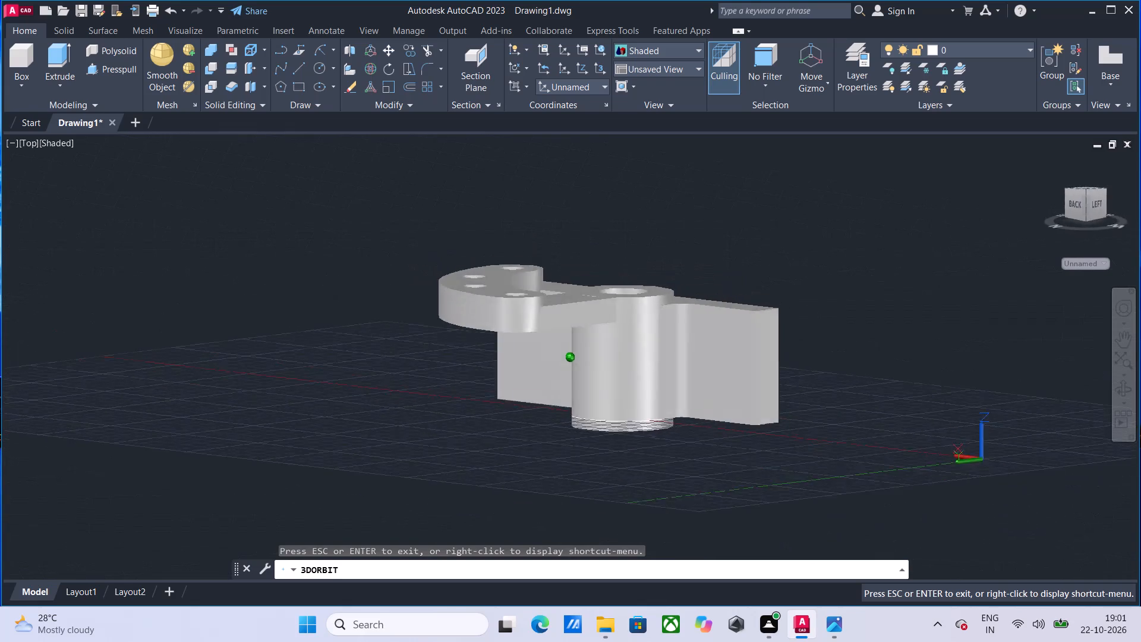
drag(701, 206, 743, 346)
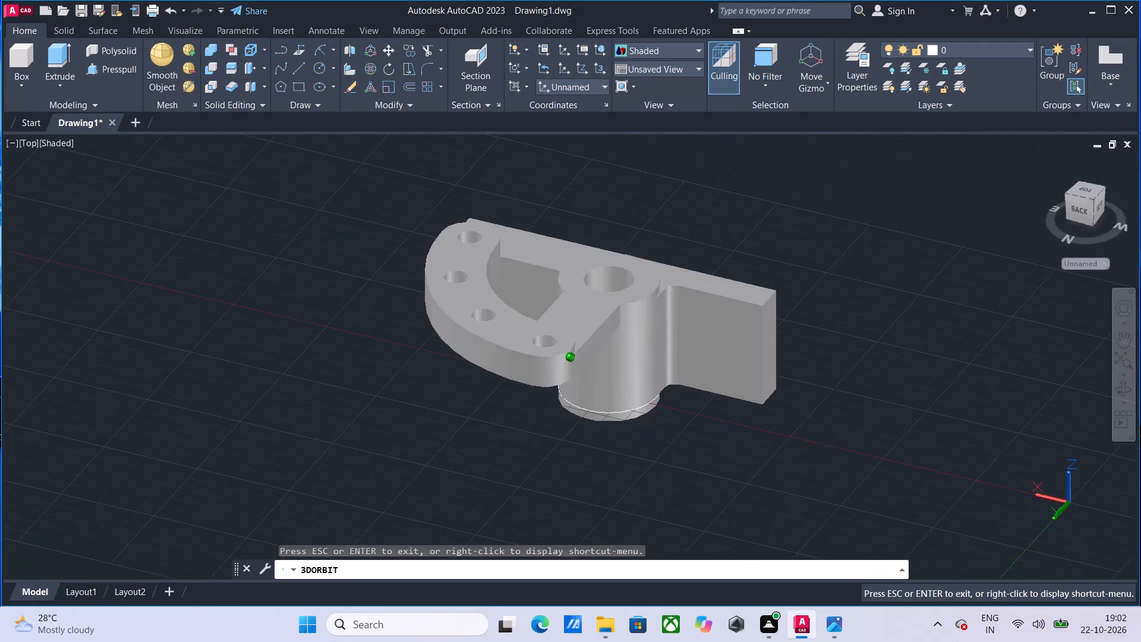
drag(743, 346, 796, 298)
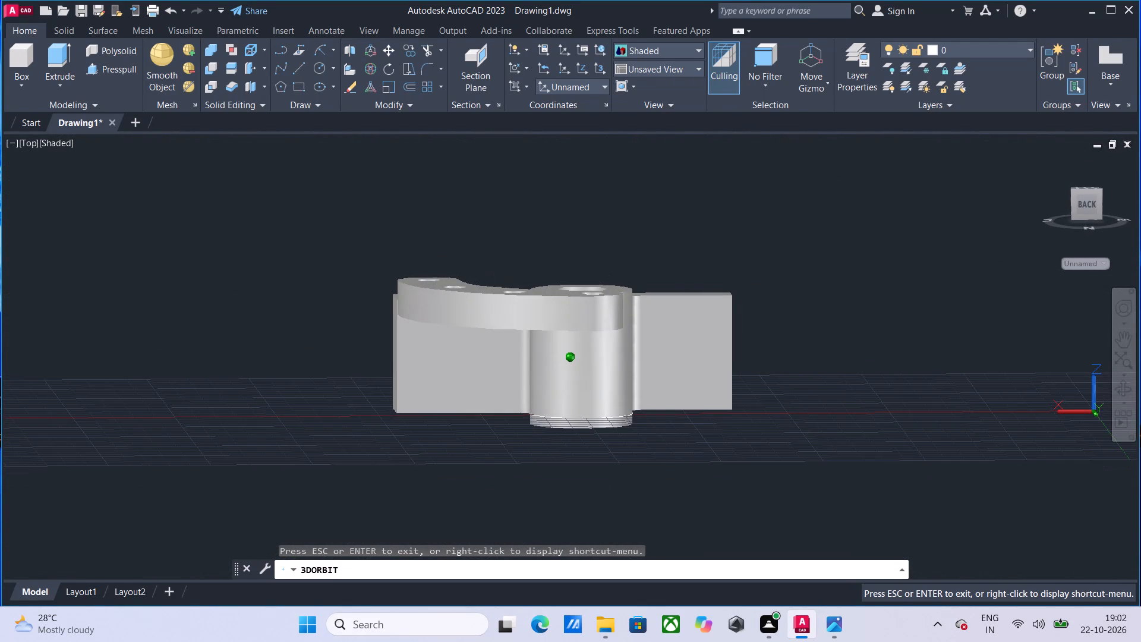
drag(796, 298, 796, 298)
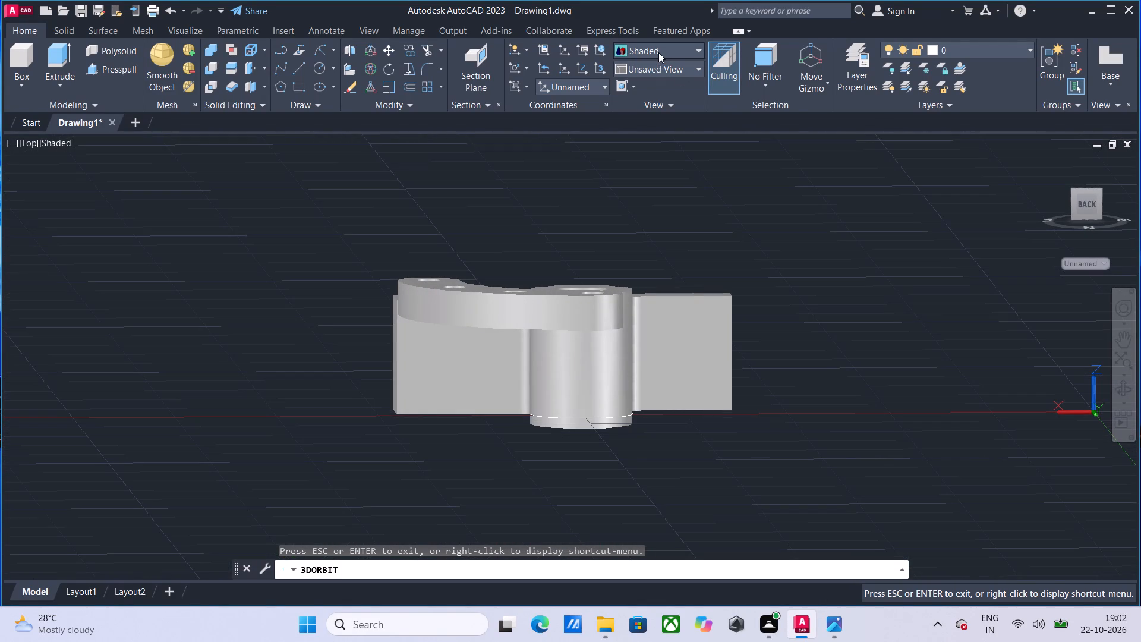
click(658, 52)
click(658, 52)
click(319, 73)
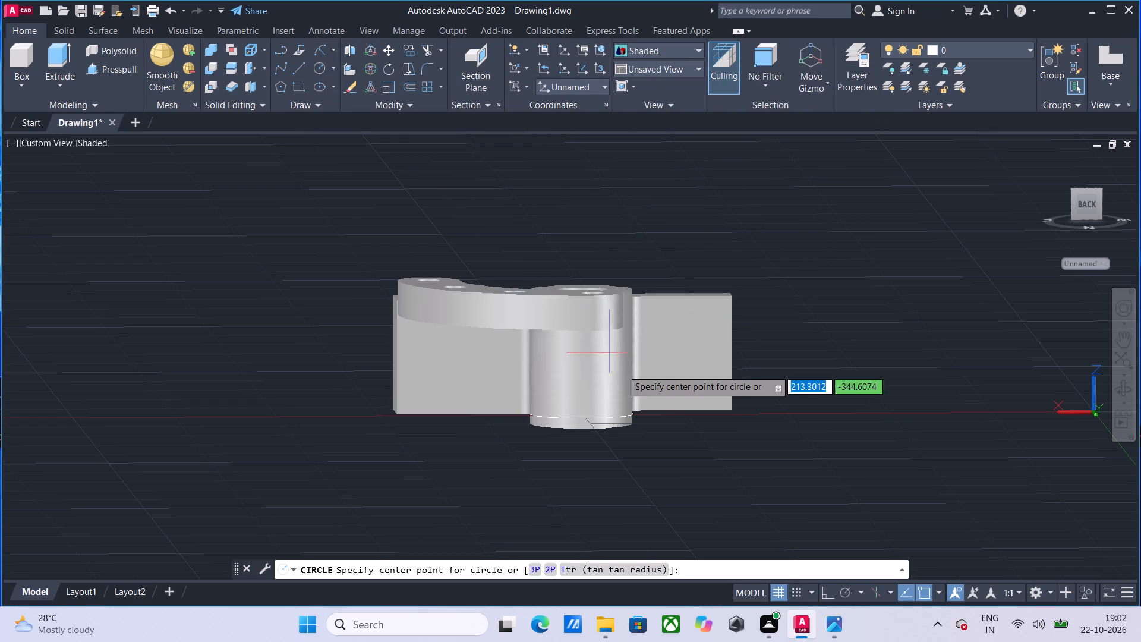
click(307, 67)
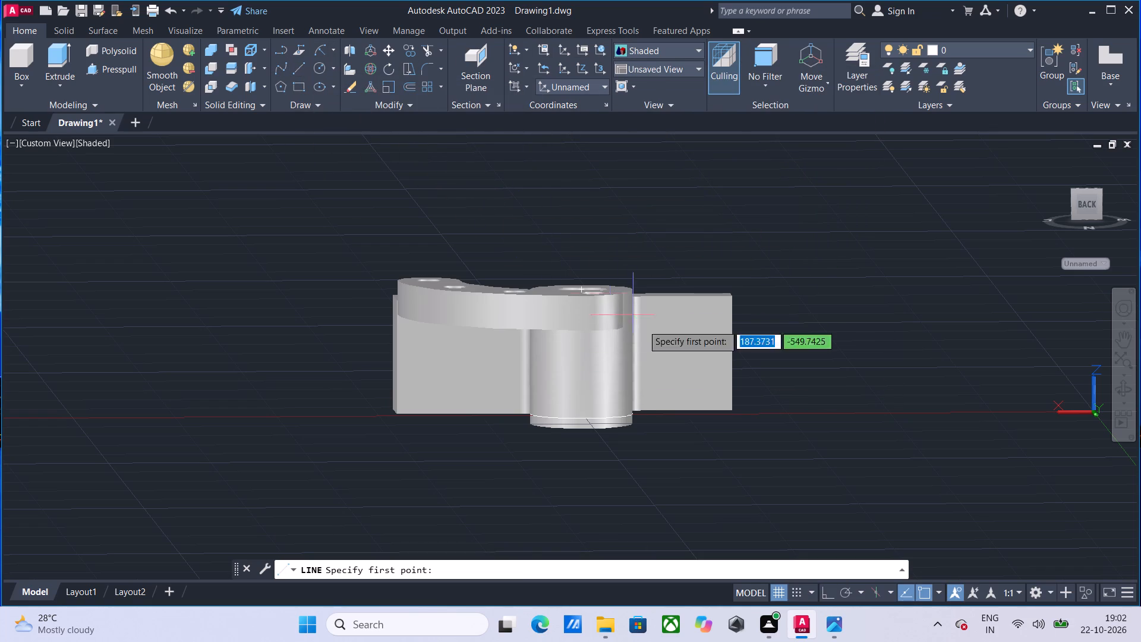
click(728, 411)
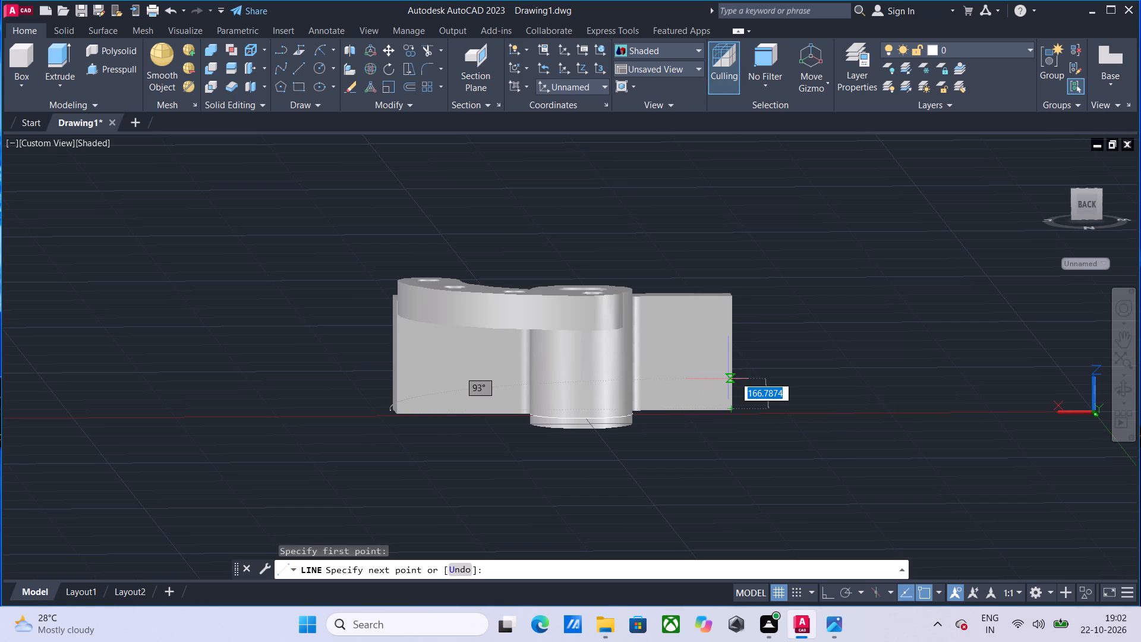
text(25)
key(Return)
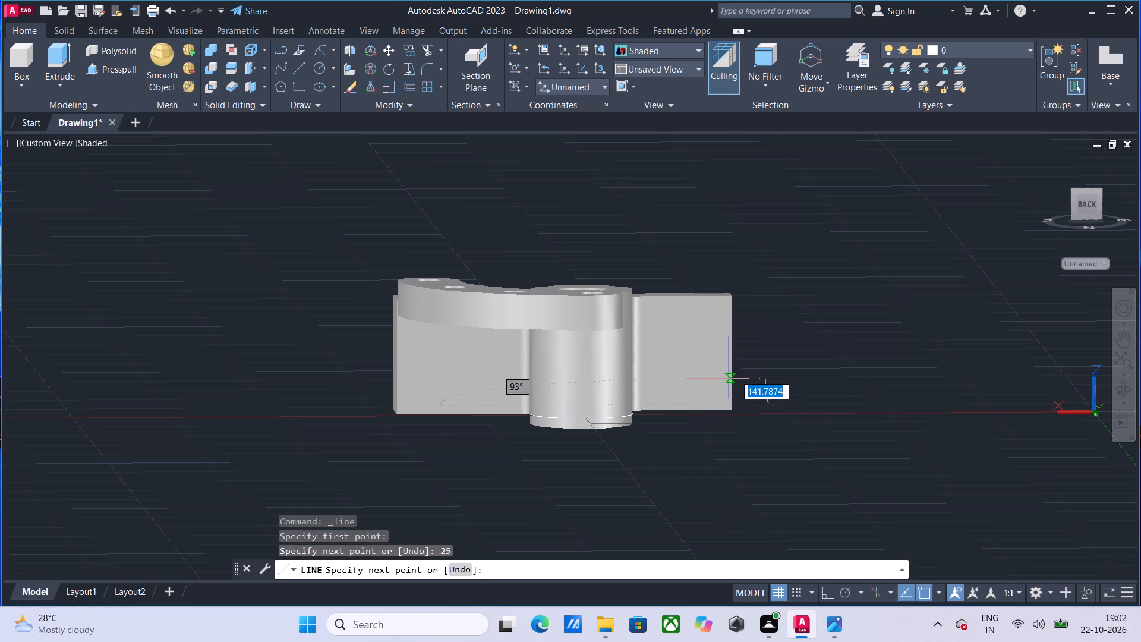
text(25)
key(Return)
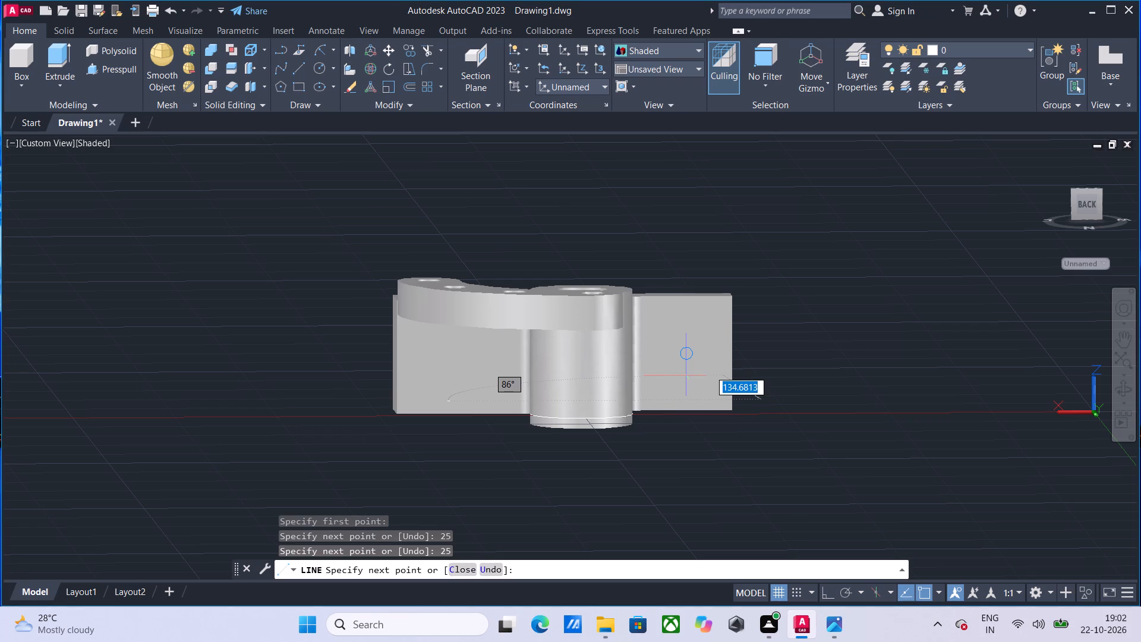
key(Escape)
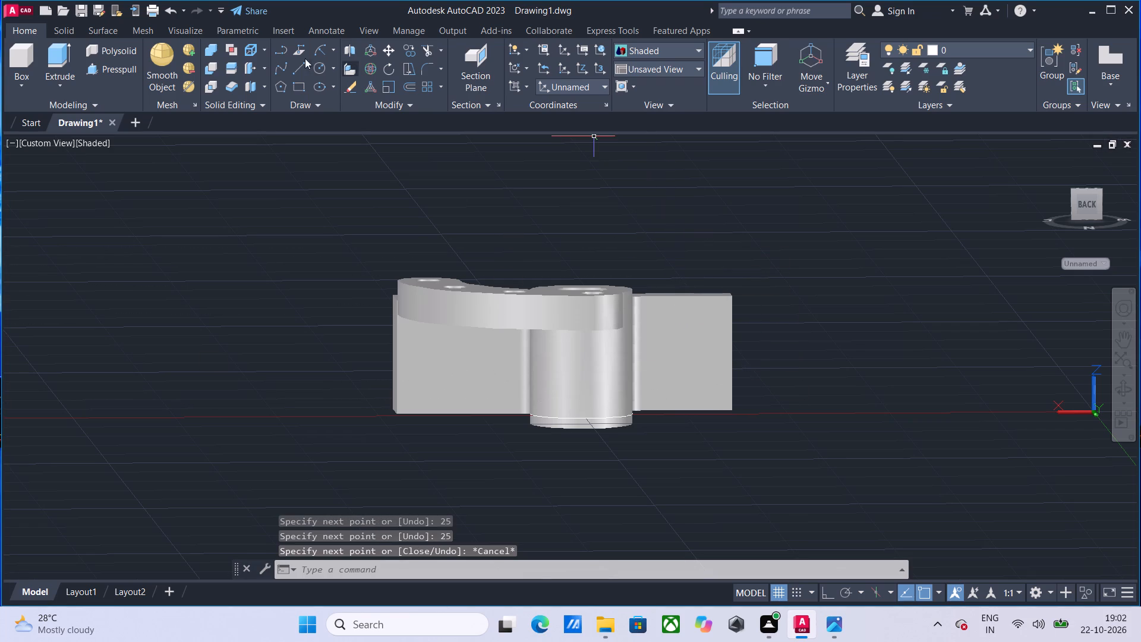
Erase the two 25-unit line segments at the upright plate's bottom corner on its free end.
click(319, 67)
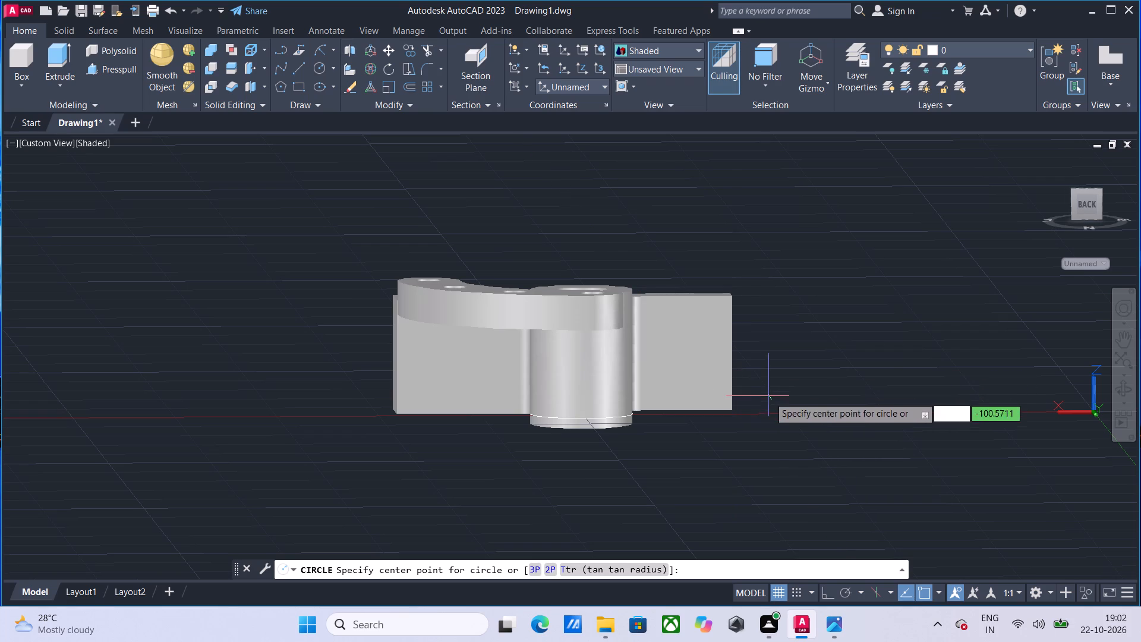
click(1127, 387)
drag(959, 358, 765, 408)
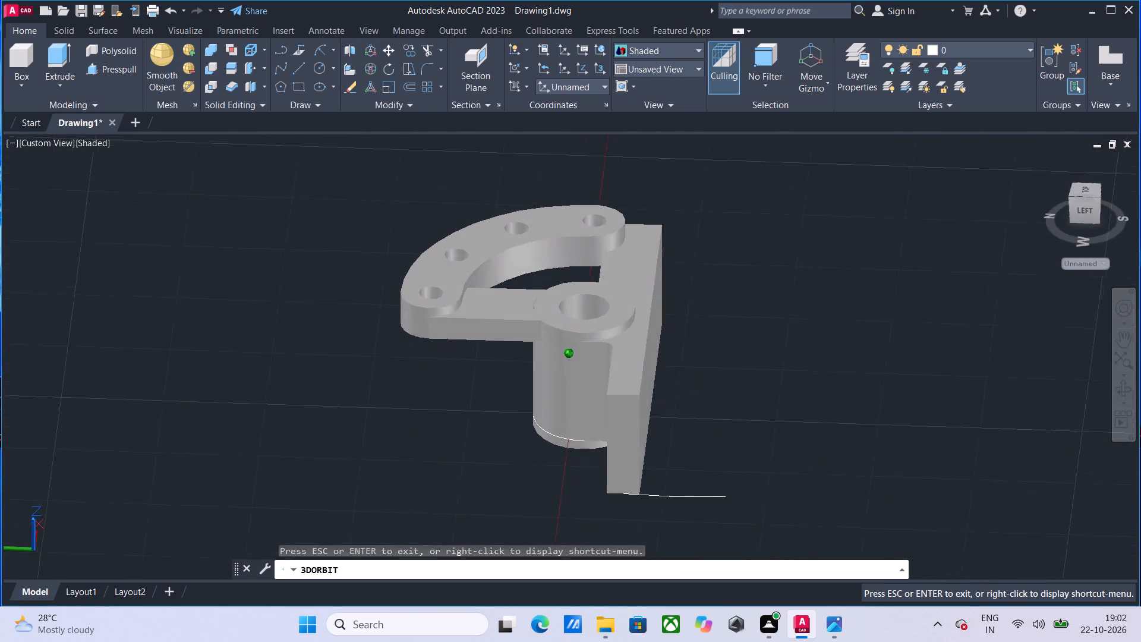
drag(765, 408, 598, 447)
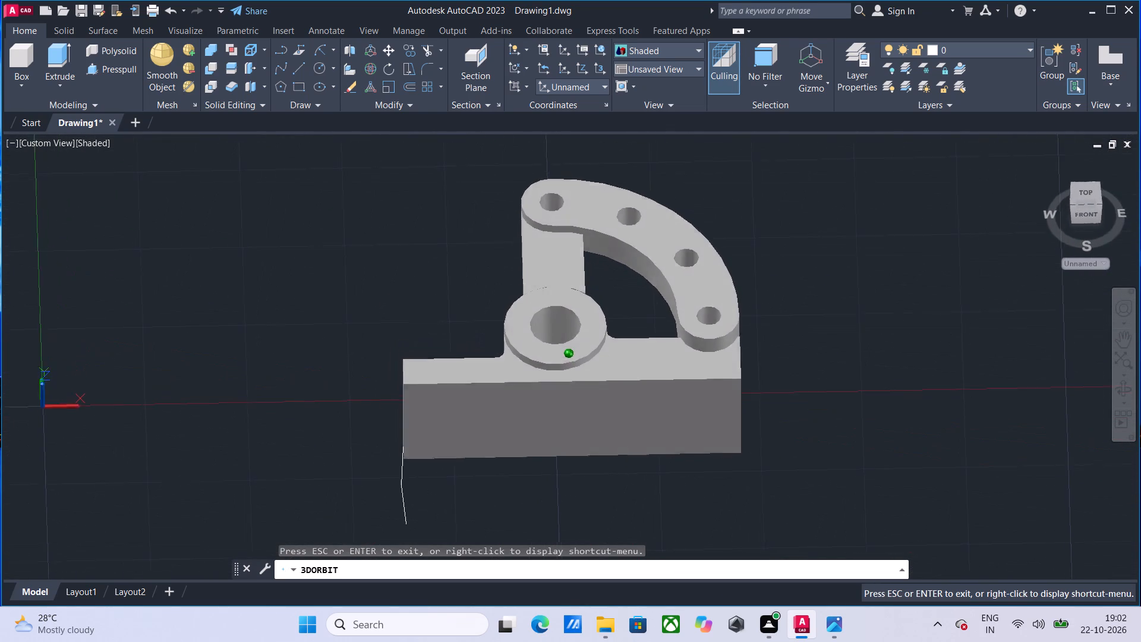
drag(598, 447, 601, 462)
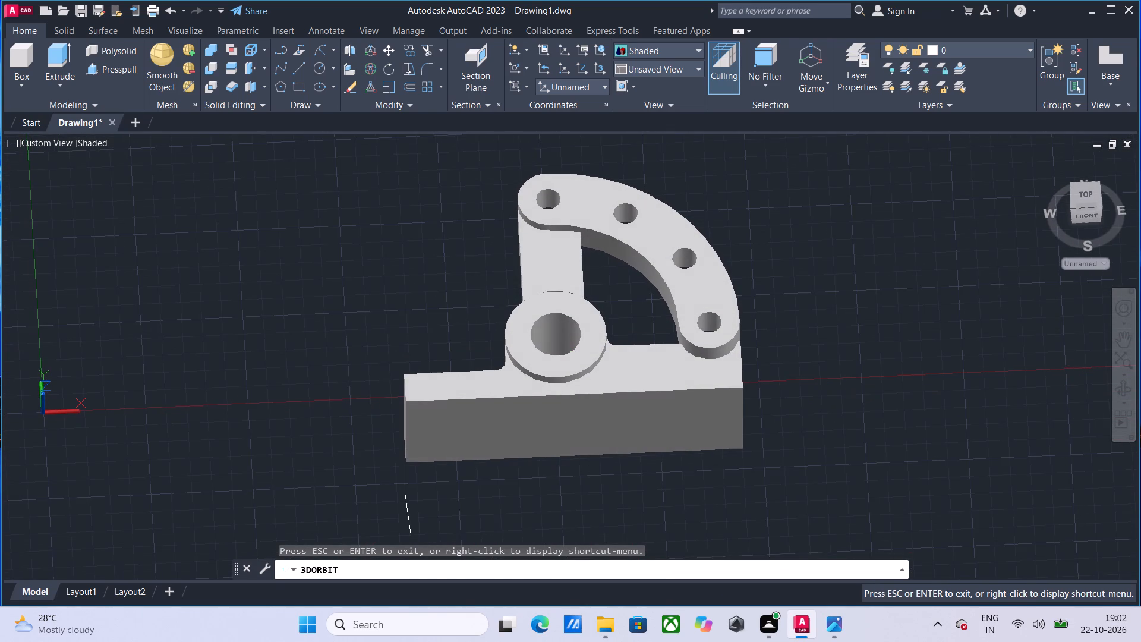
key(Escape)
key(Escape)
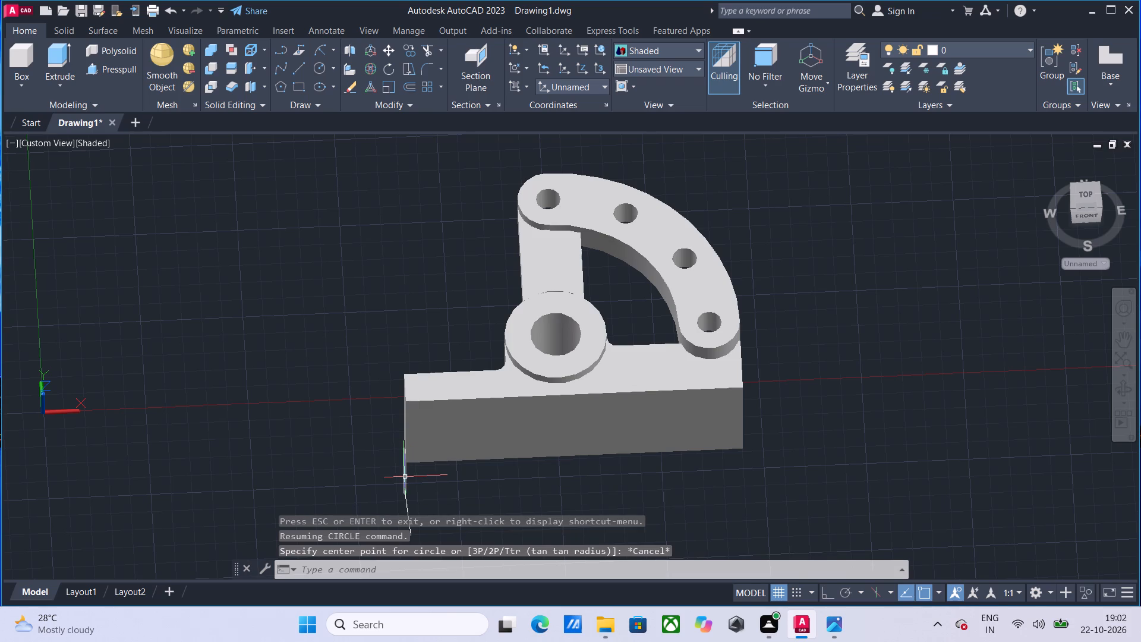
click(405, 477)
click(407, 506)
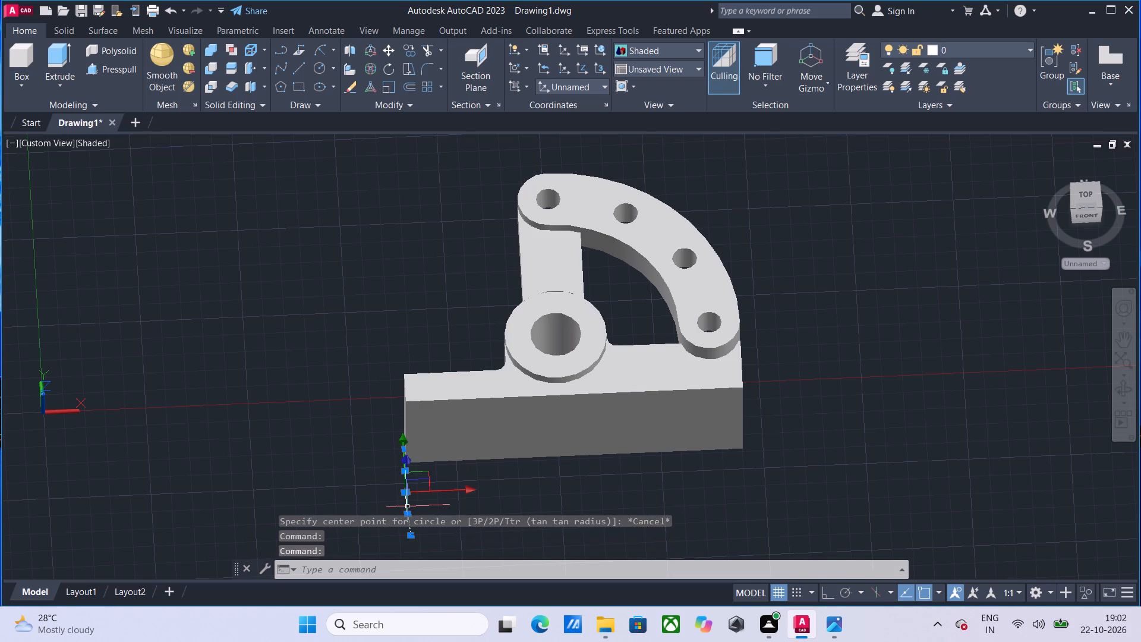
key(Delete)
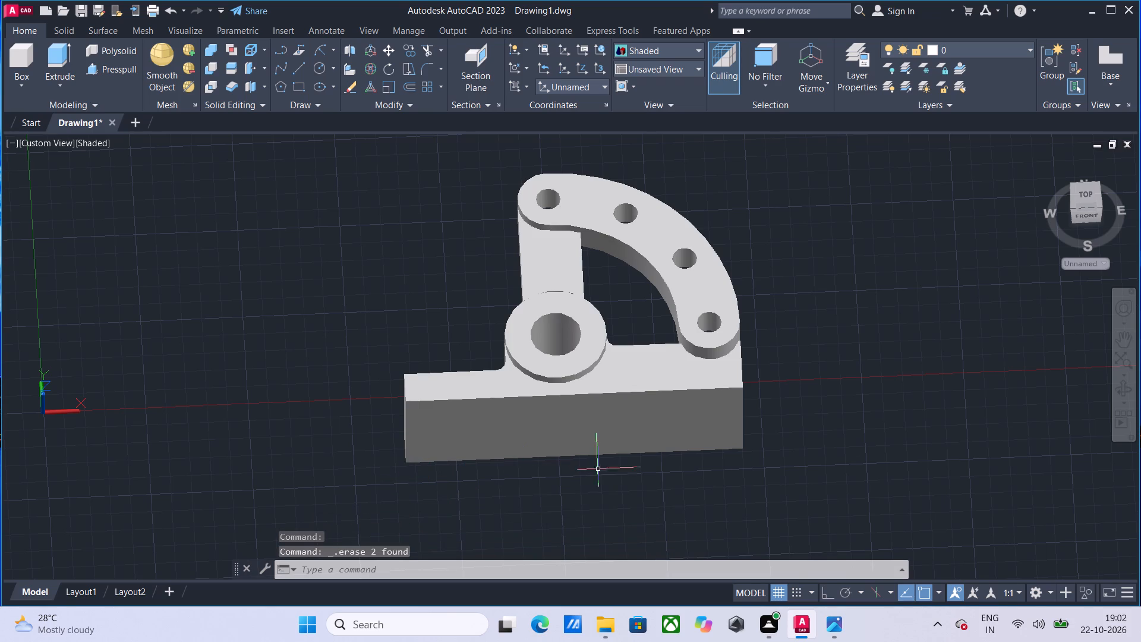
Examine the clamp from above, below and all sides, finishing squarely on the back view.
click(1117, 385)
drag(858, 329, 844, 452)
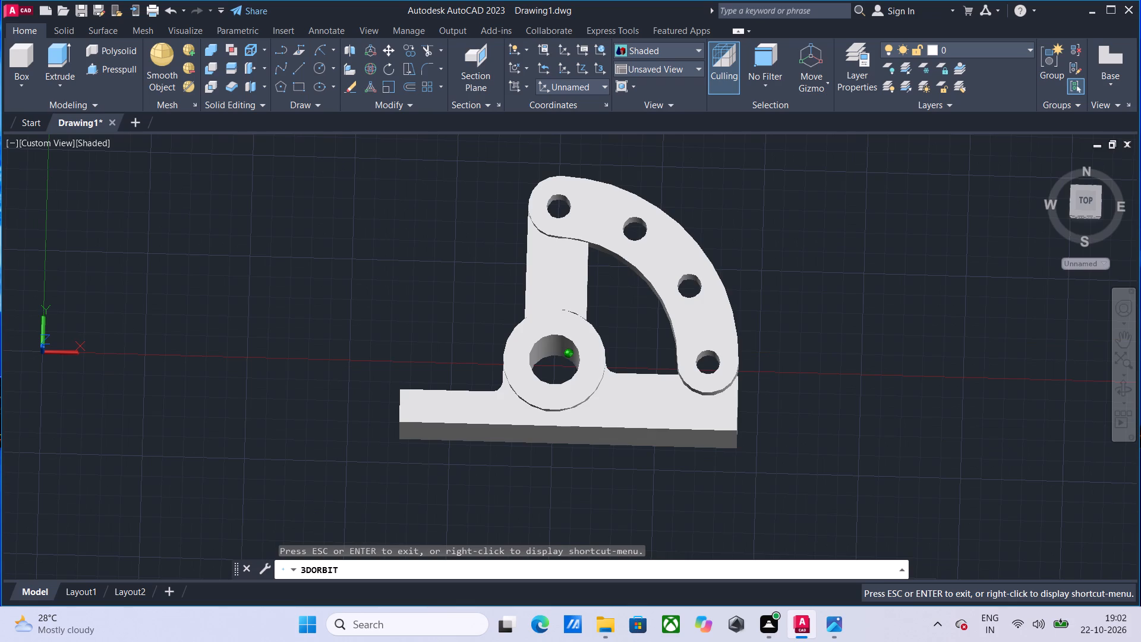
drag(781, 286, 705, 401)
drag(689, 231, 653, 237)
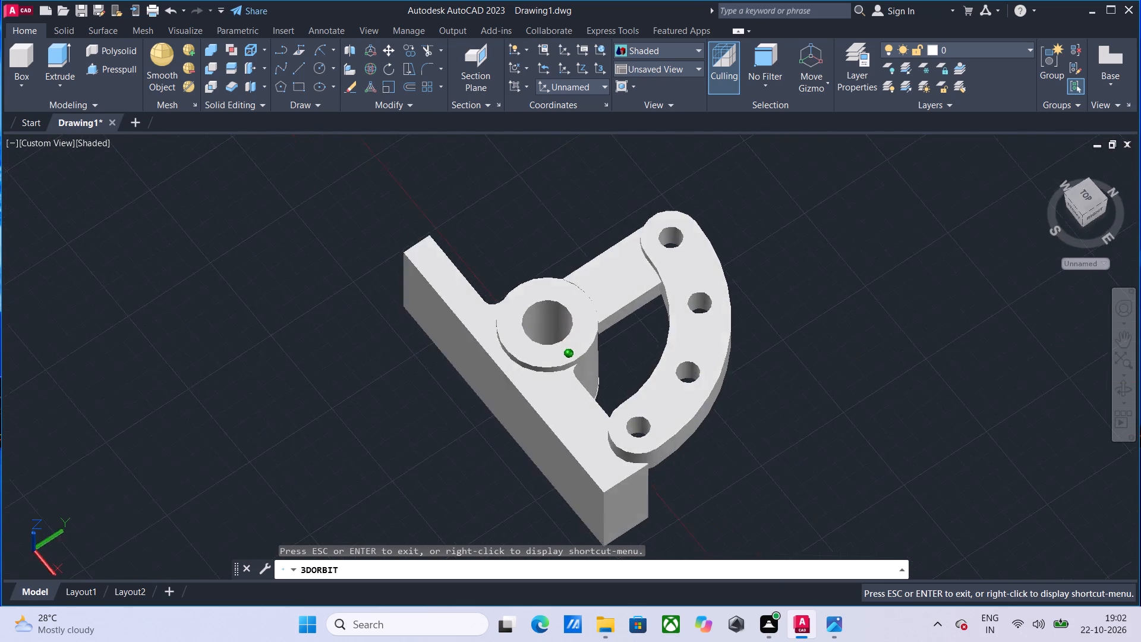
drag(653, 237, 442, 101)
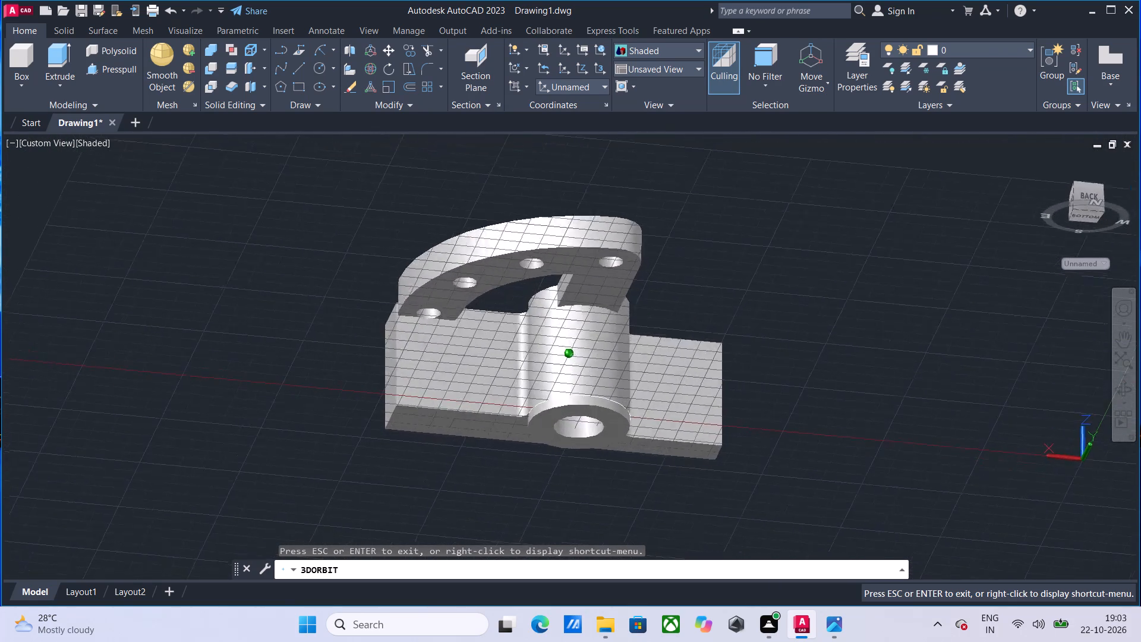
drag(442, 101, 456, 19)
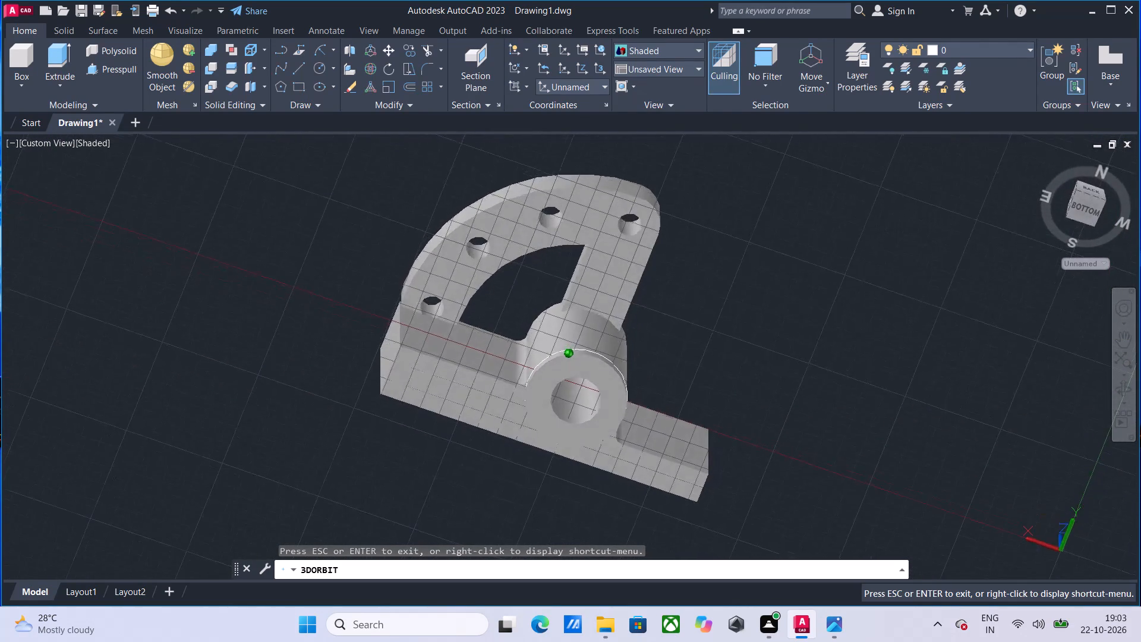
drag(456, 19, 405, 194)
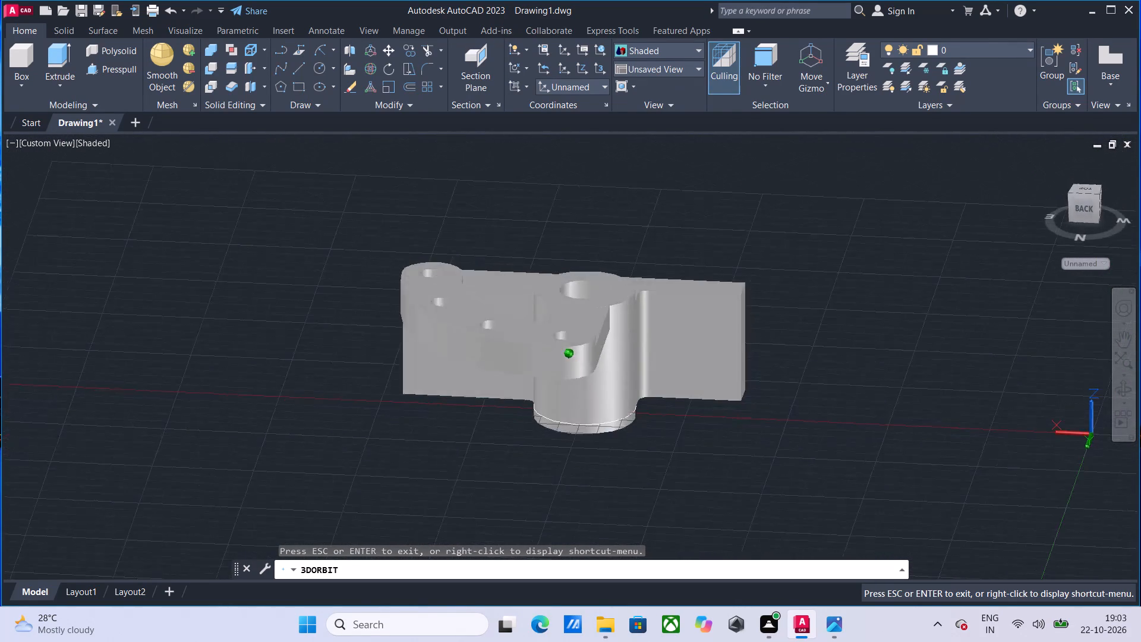
drag(405, 194, 459, 186)
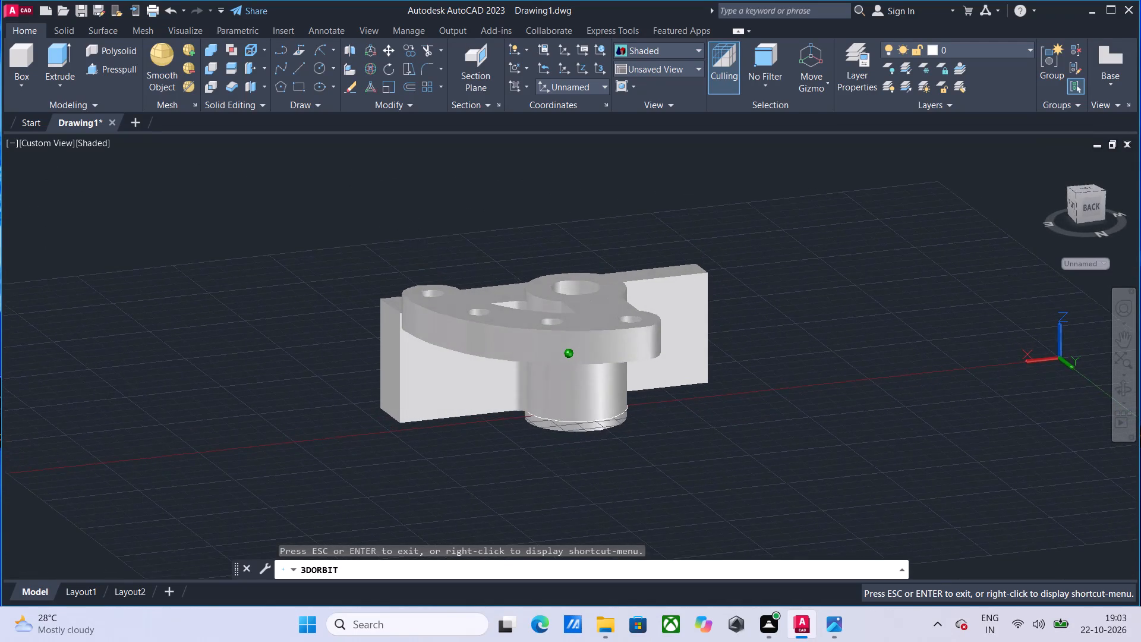
drag(459, 186, 502, 251)
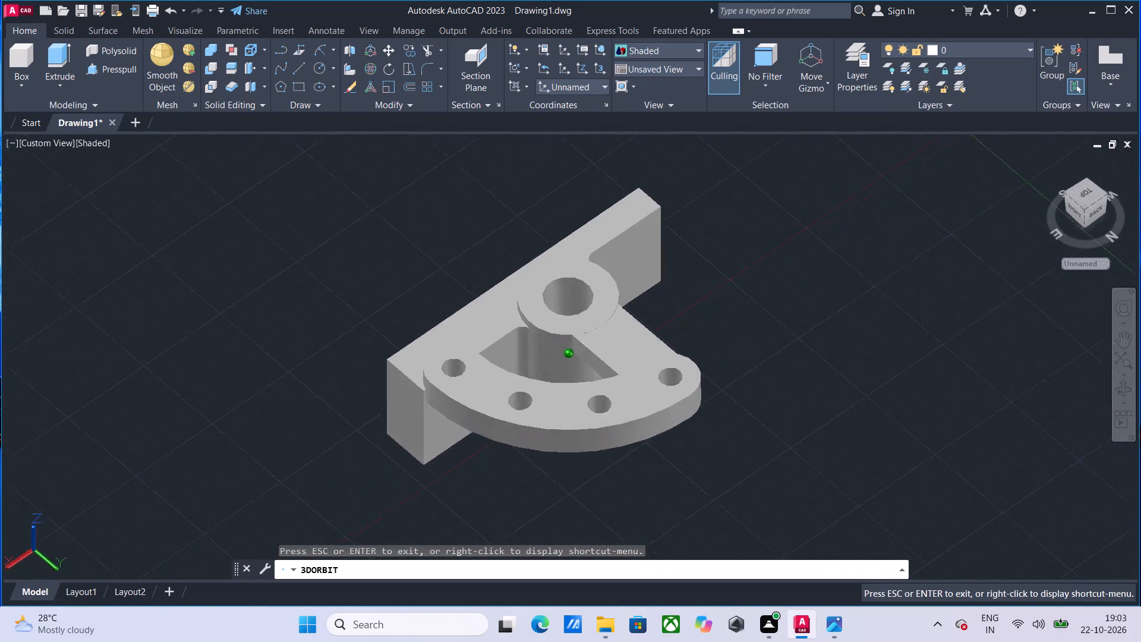
drag(502, 251, 784, 260)
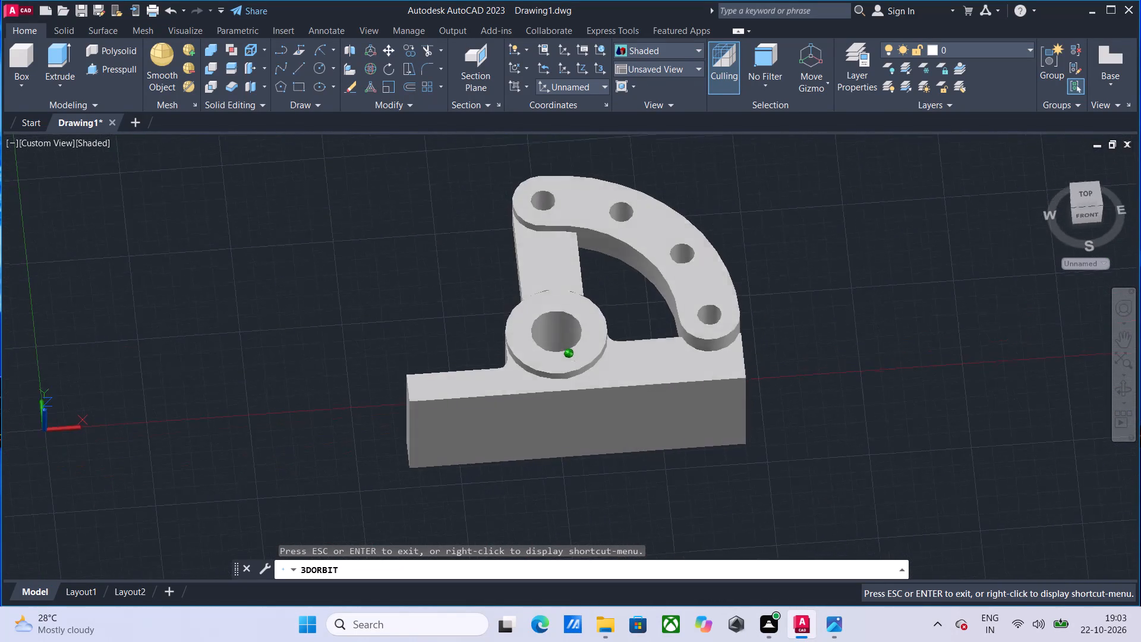
drag(784, 260, 781, 424)
key(Escape)
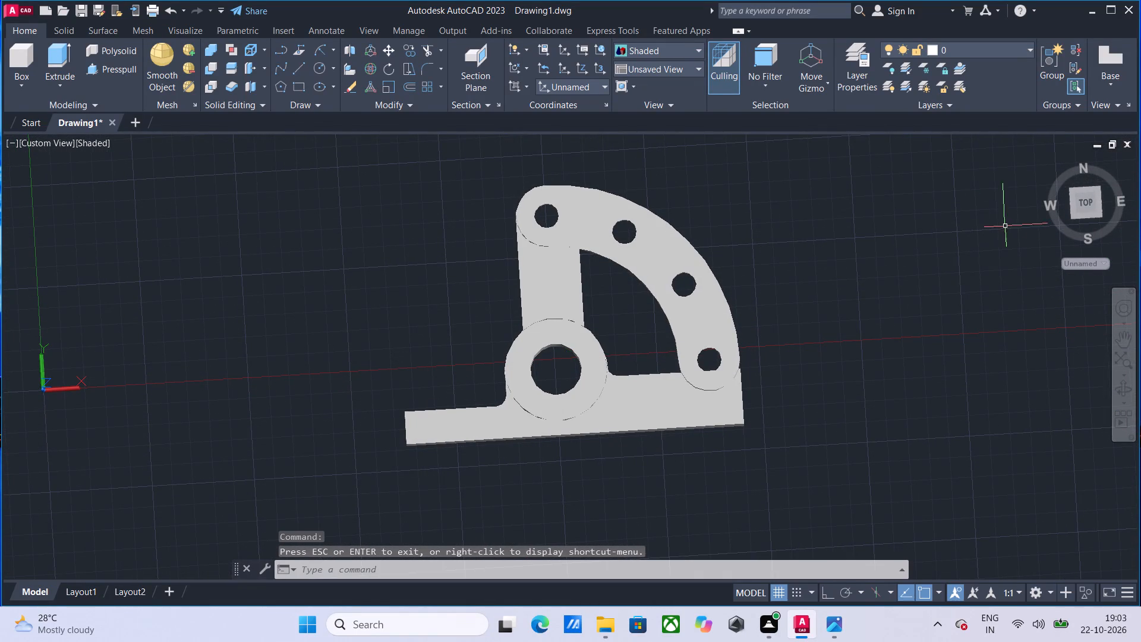
click(1089, 203)
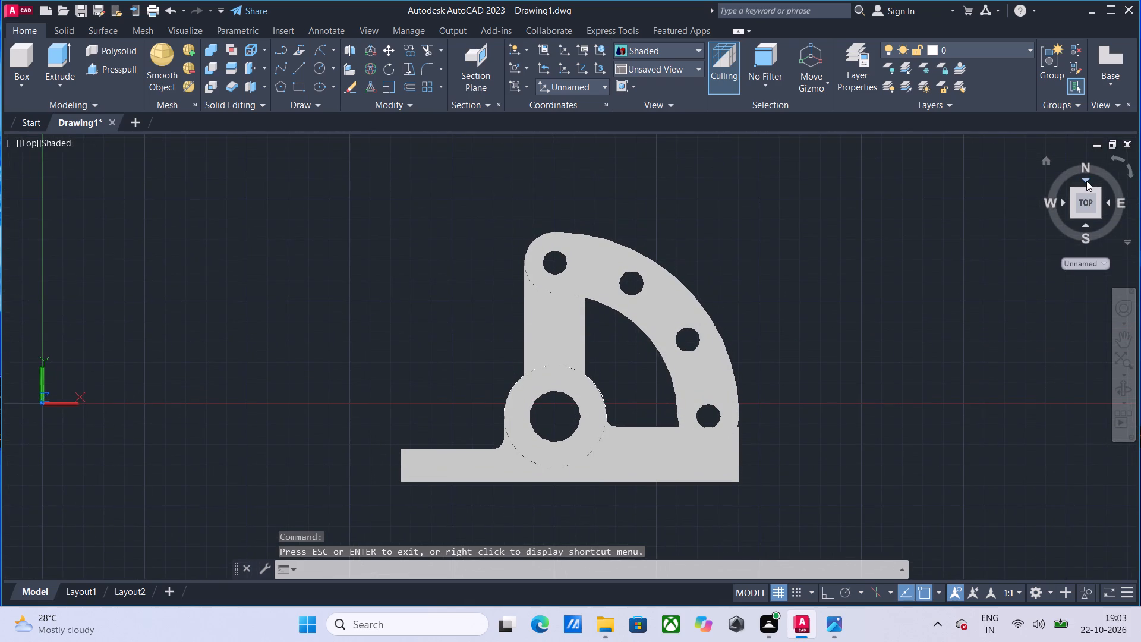
click(1086, 181)
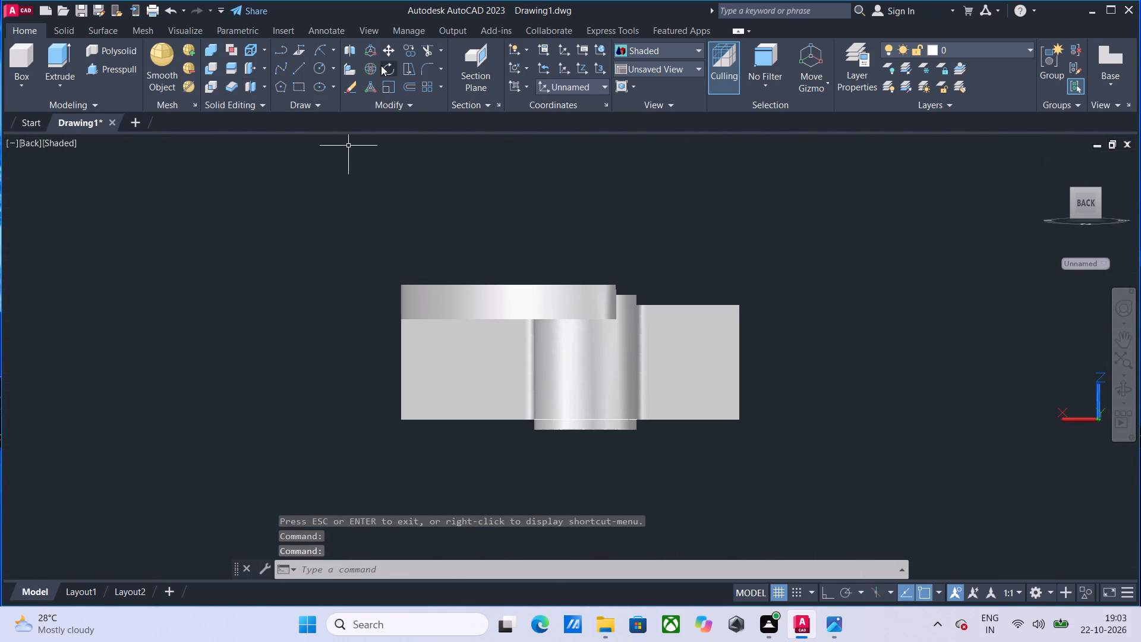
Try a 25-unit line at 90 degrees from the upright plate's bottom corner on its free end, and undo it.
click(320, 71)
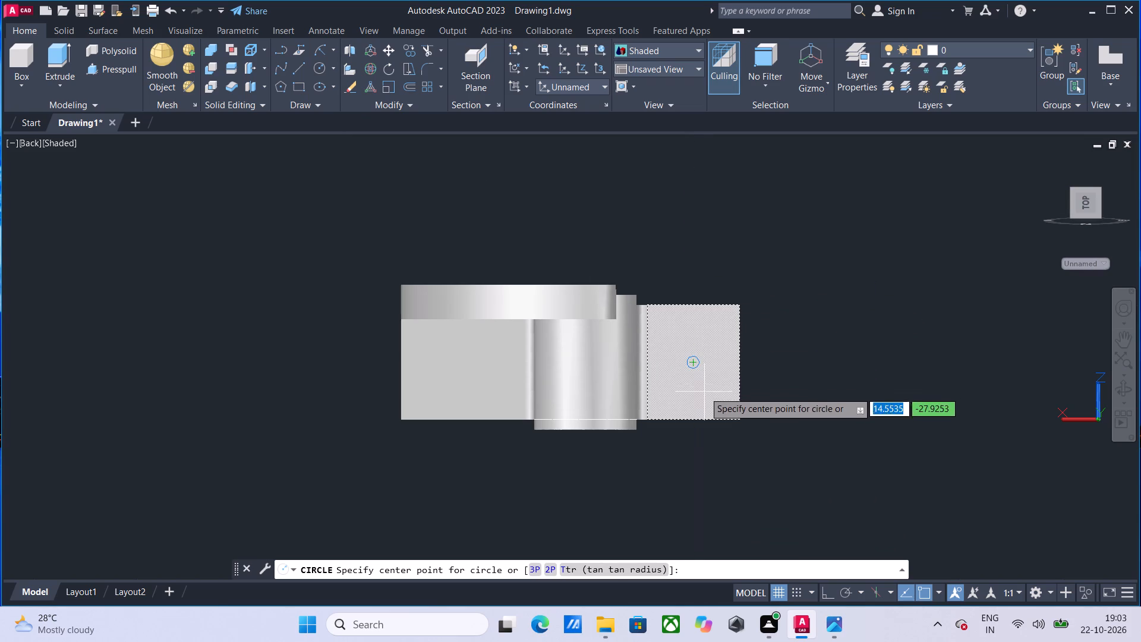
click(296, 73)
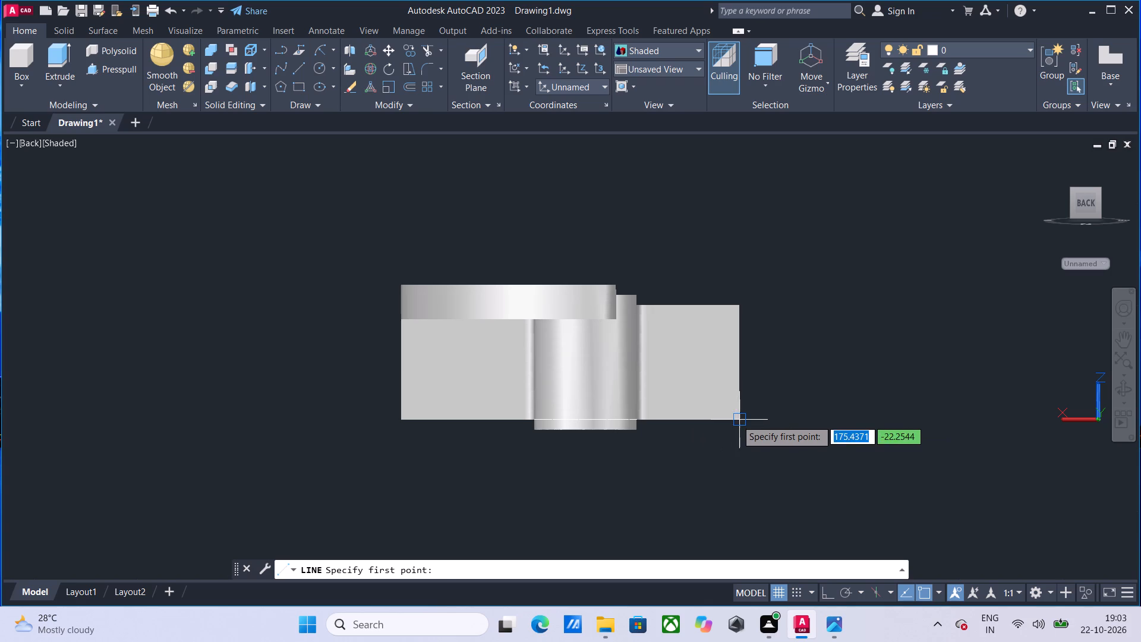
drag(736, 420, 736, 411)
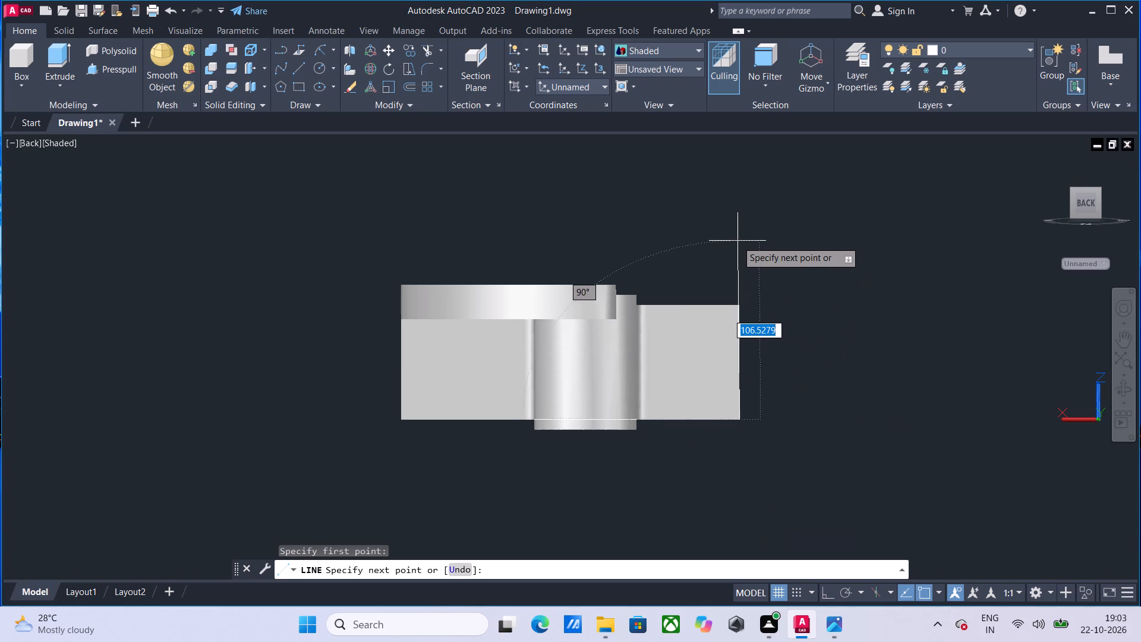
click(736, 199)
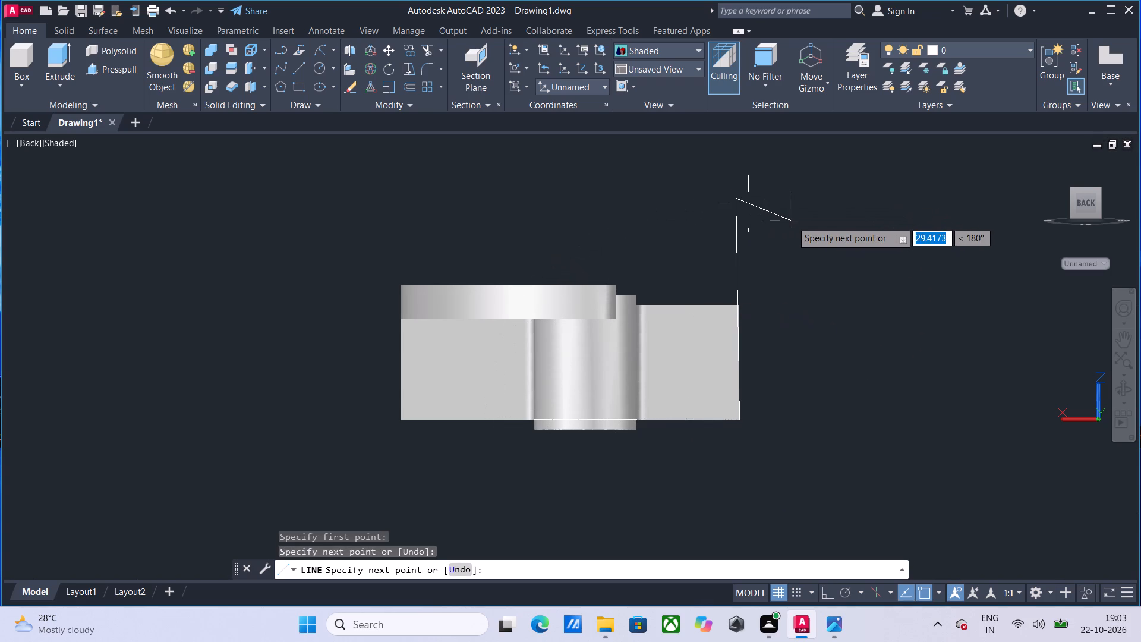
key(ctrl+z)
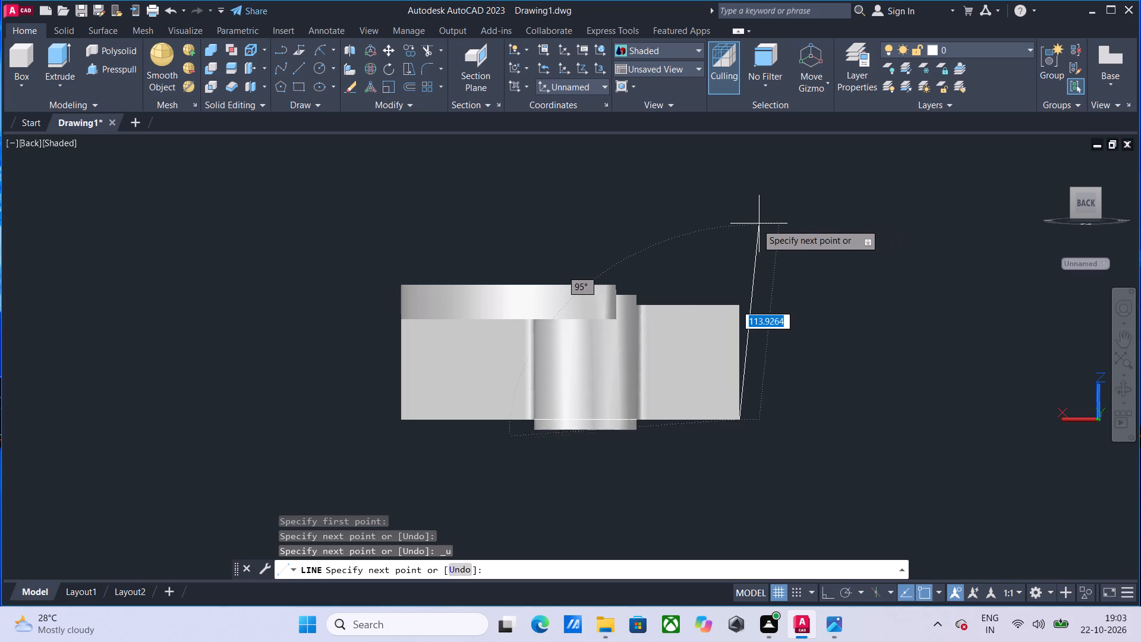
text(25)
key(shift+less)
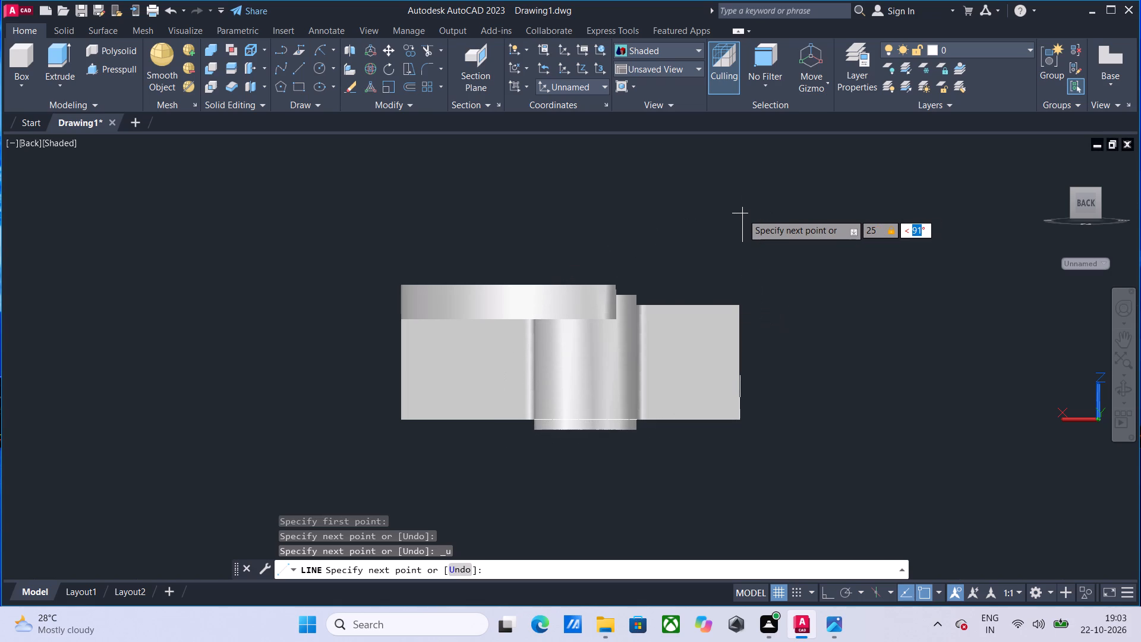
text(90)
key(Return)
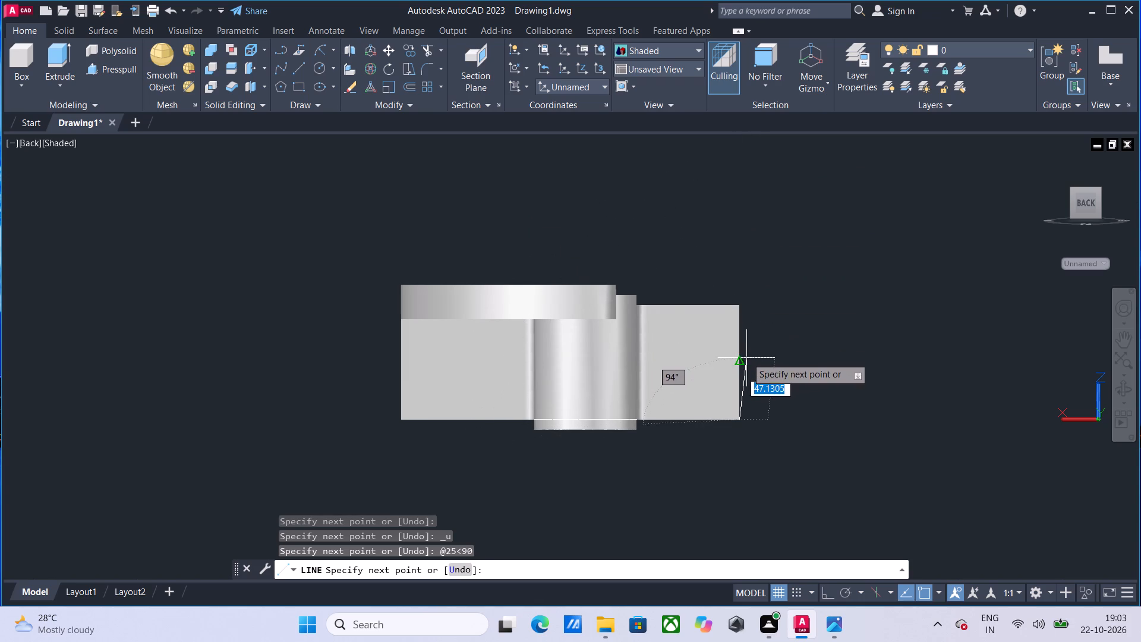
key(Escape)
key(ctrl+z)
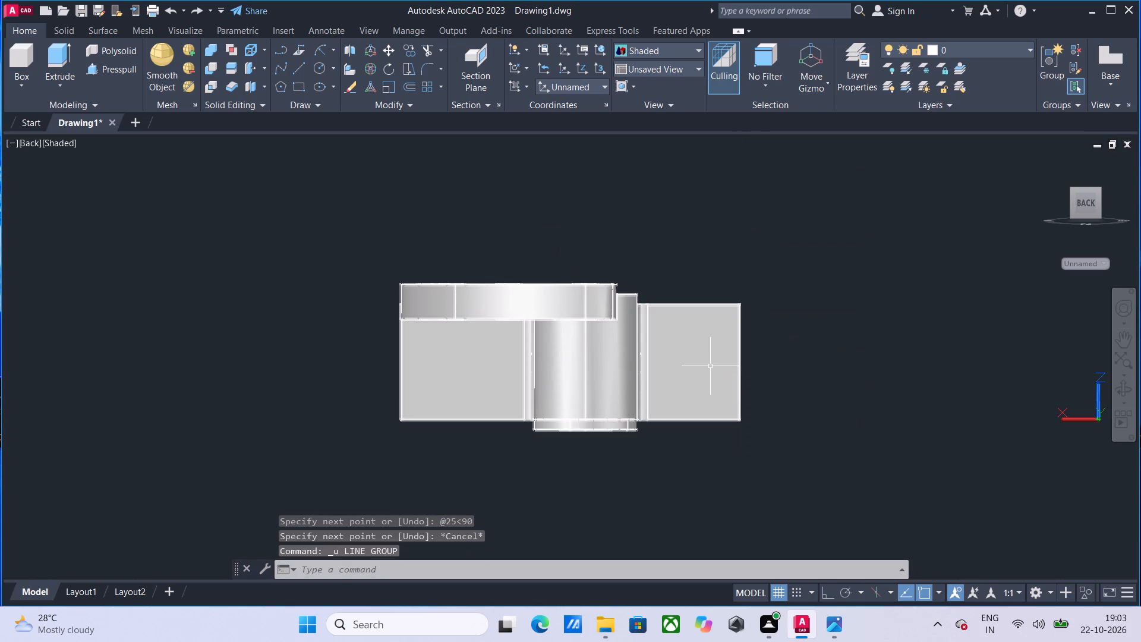
Draw a circle of radius 8 centred on the back face of the upright plate's free end.
drag(319, 70, 326, 79)
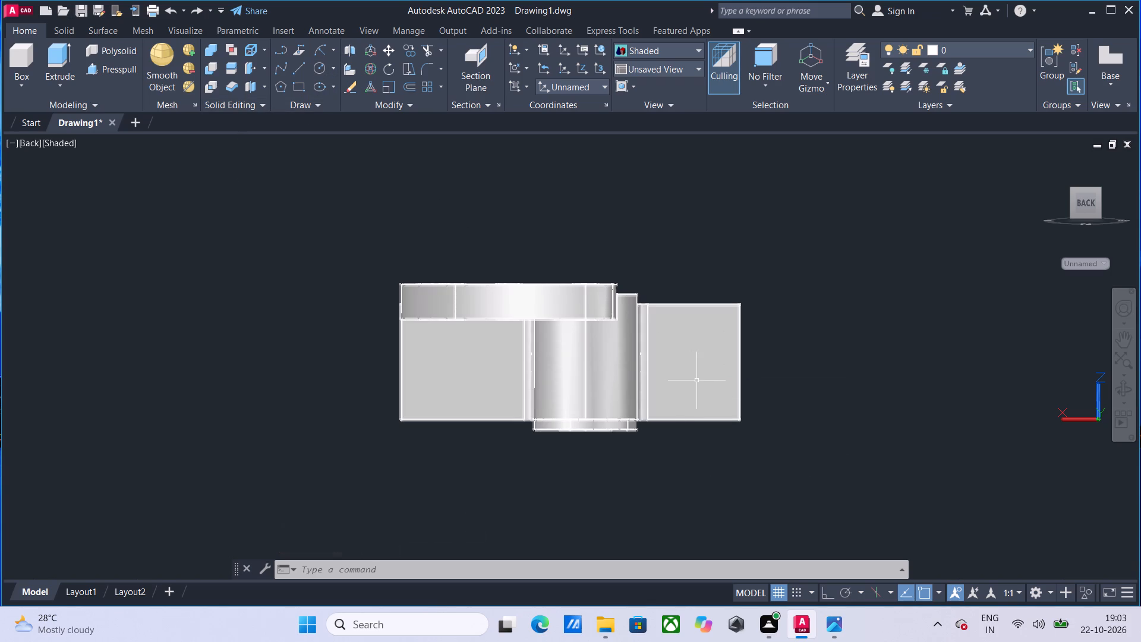
click(316, 67)
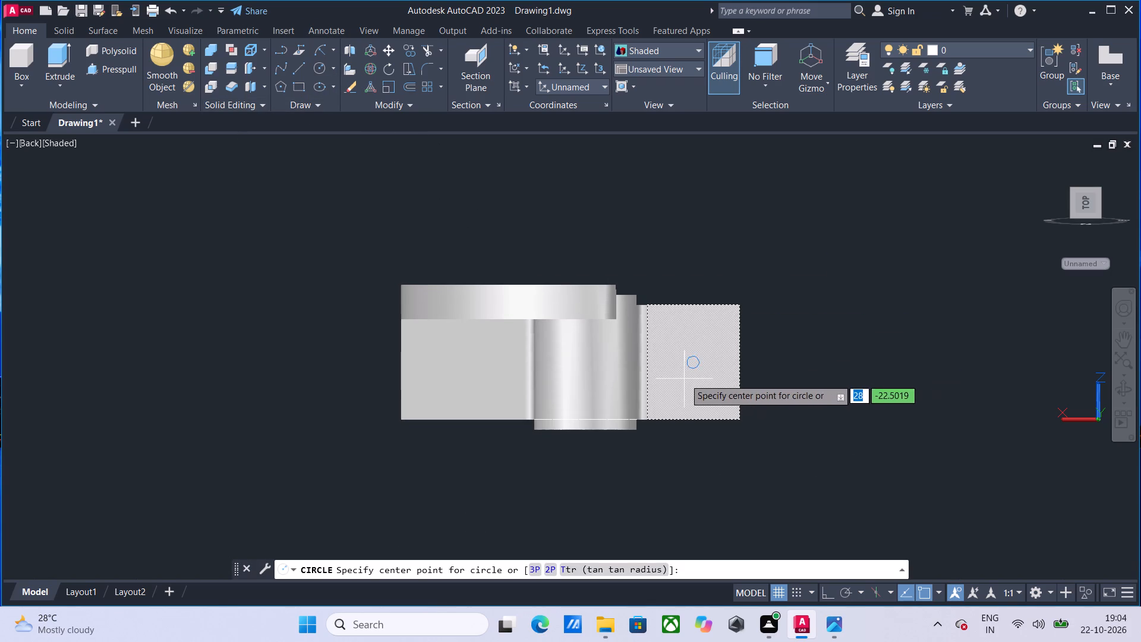
click(692, 362)
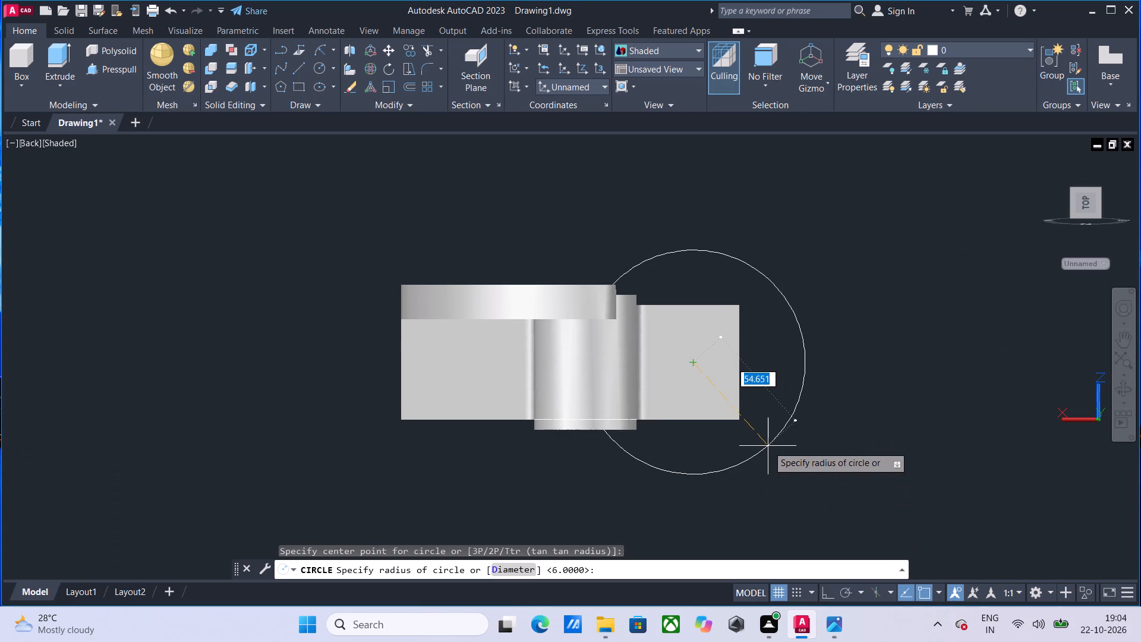
key(8)
key(Return)
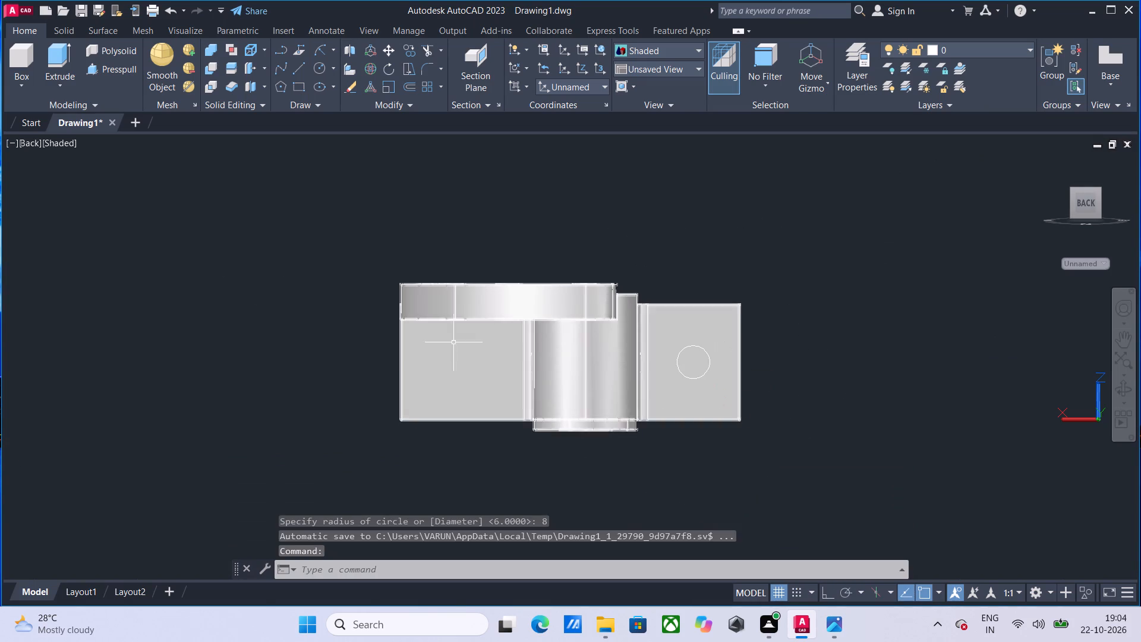
Draw a second circle of radius 8 centred on the plate's back face beneath the curved arm.
click(316, 62)
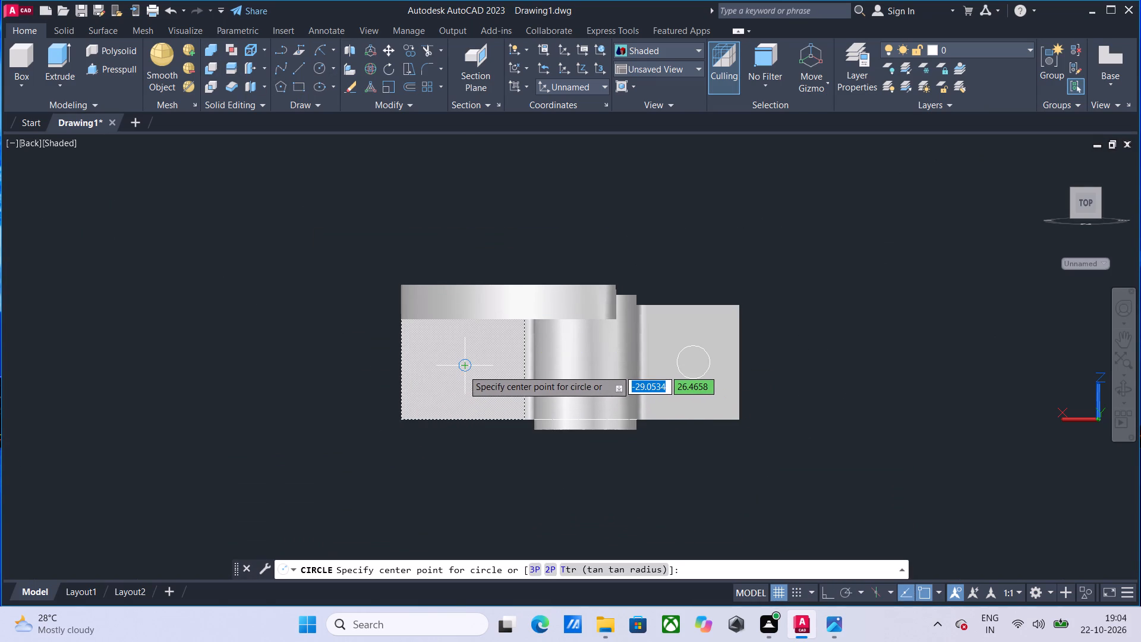
click(463, 370)
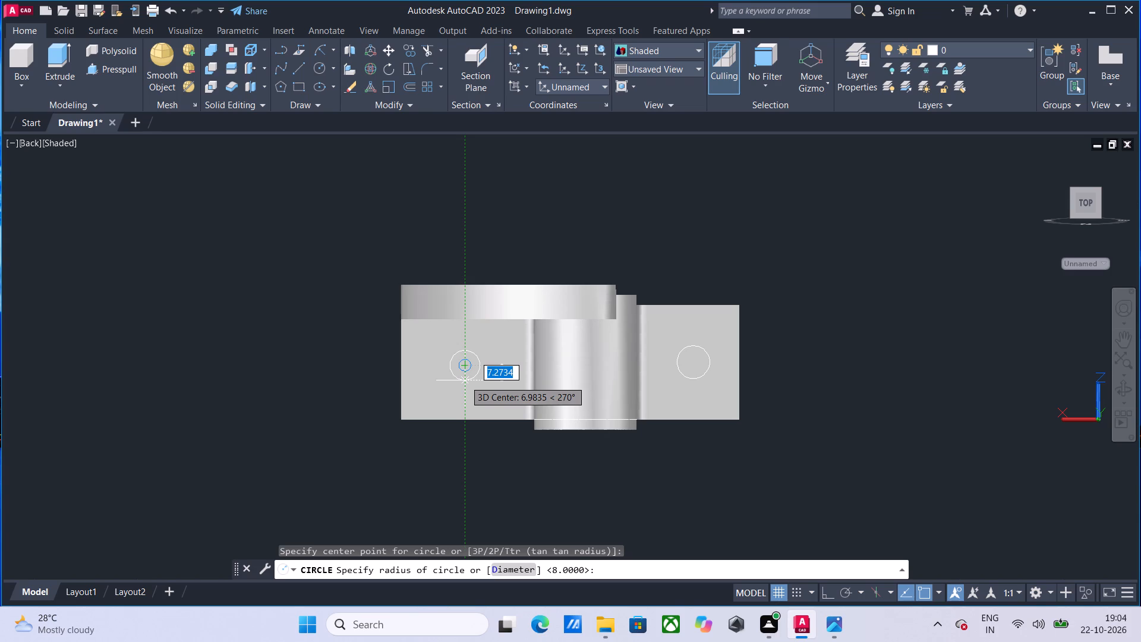
key(8)
key(Return)
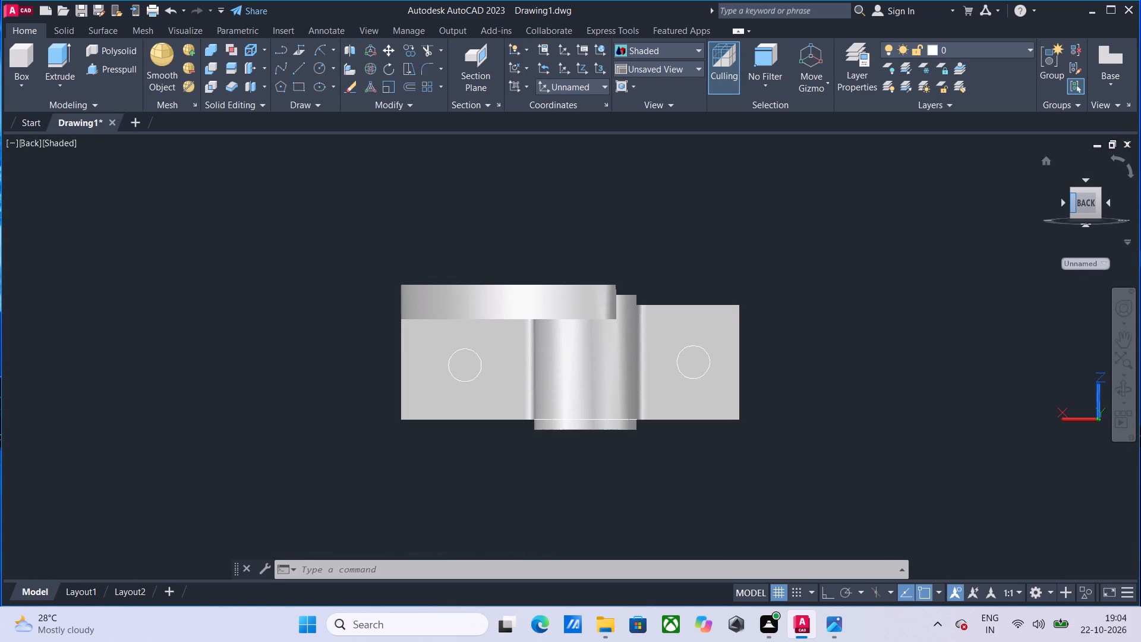
Presspull the radius-8 circle beneath the curved arm through the full thickness of the upright plate to cut a hole.
click(1087, 225)
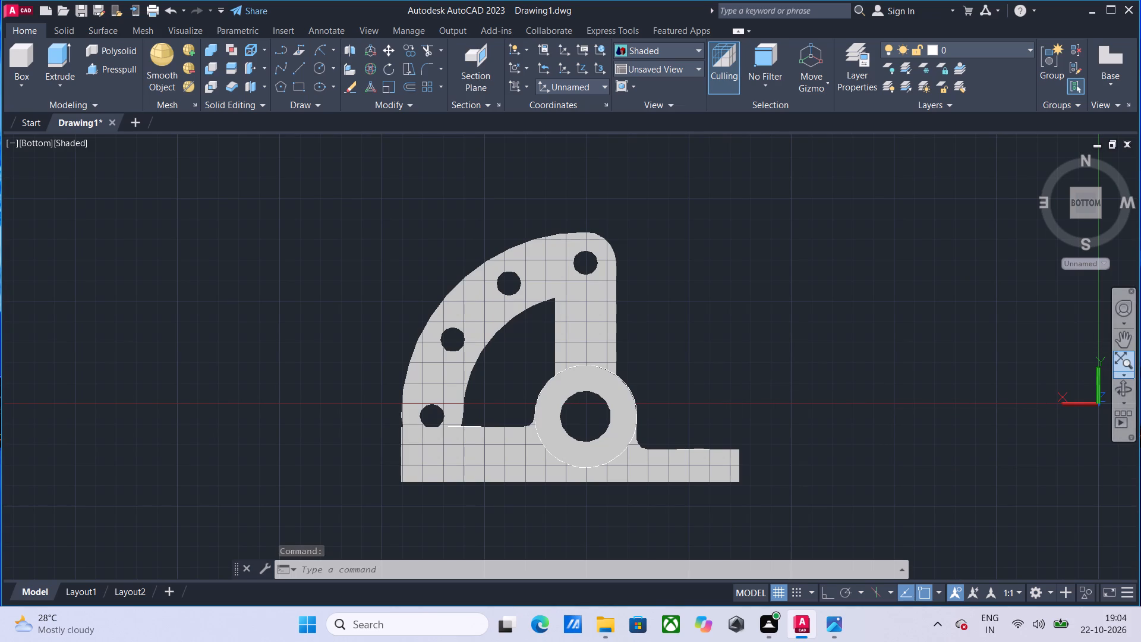
click(1129, 391)
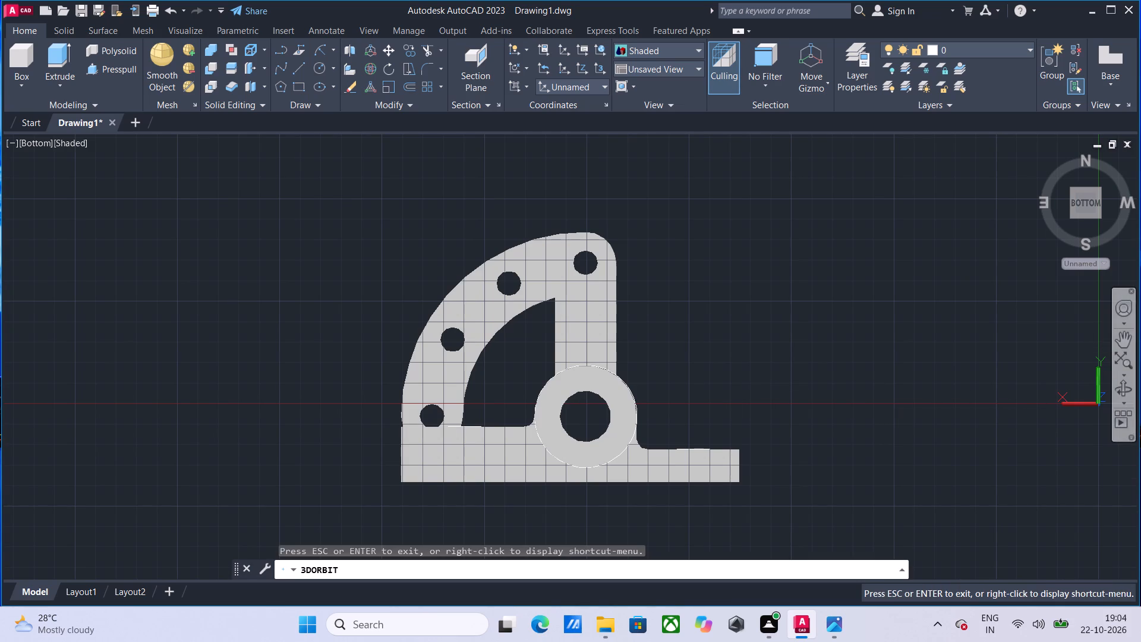
drag(698, 405, 700, 461)
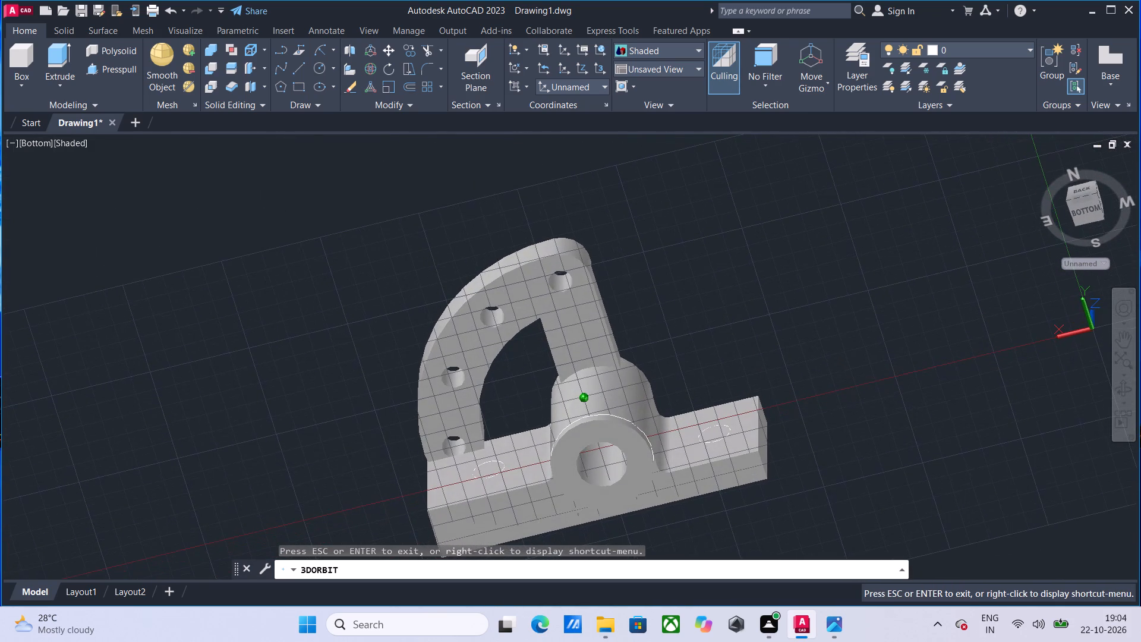
click(112, 66)
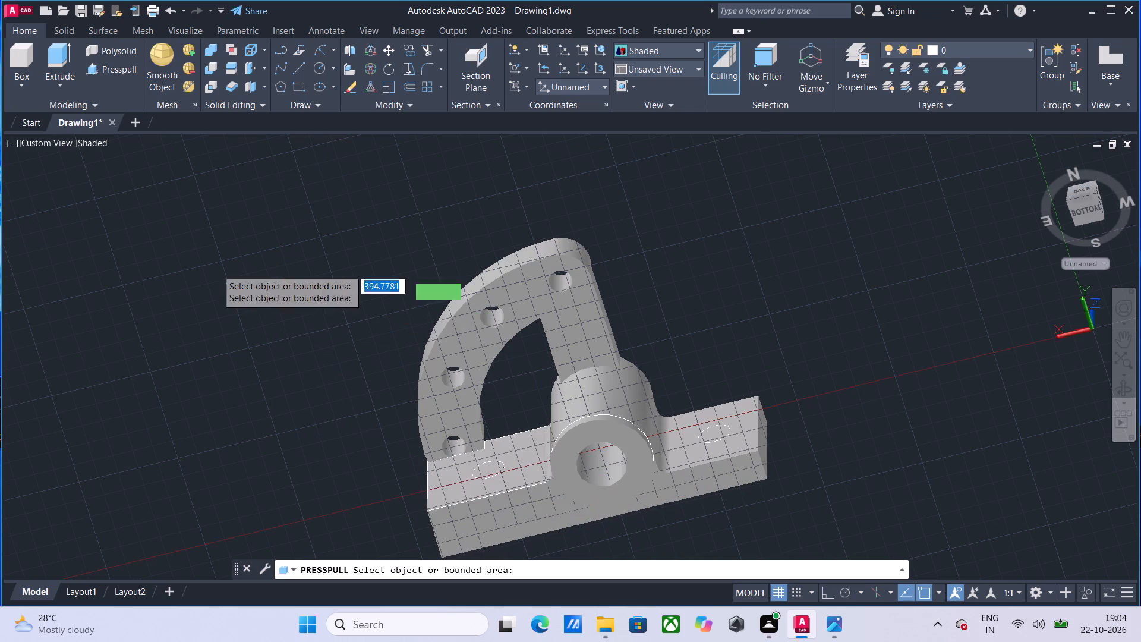
click(477, 474)
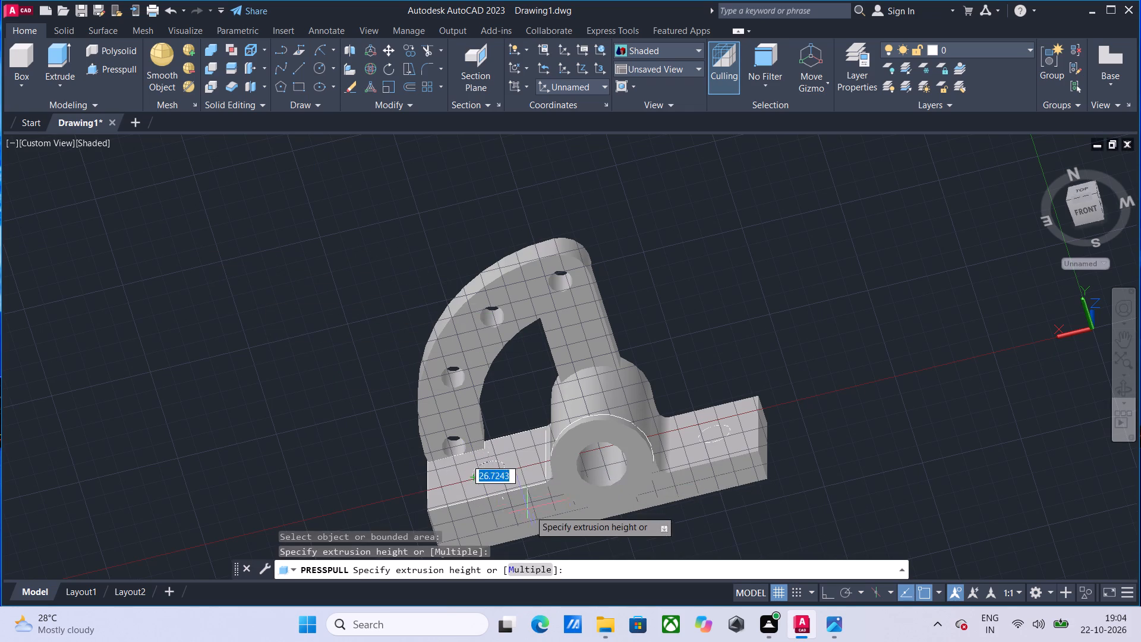
click(542, 560)
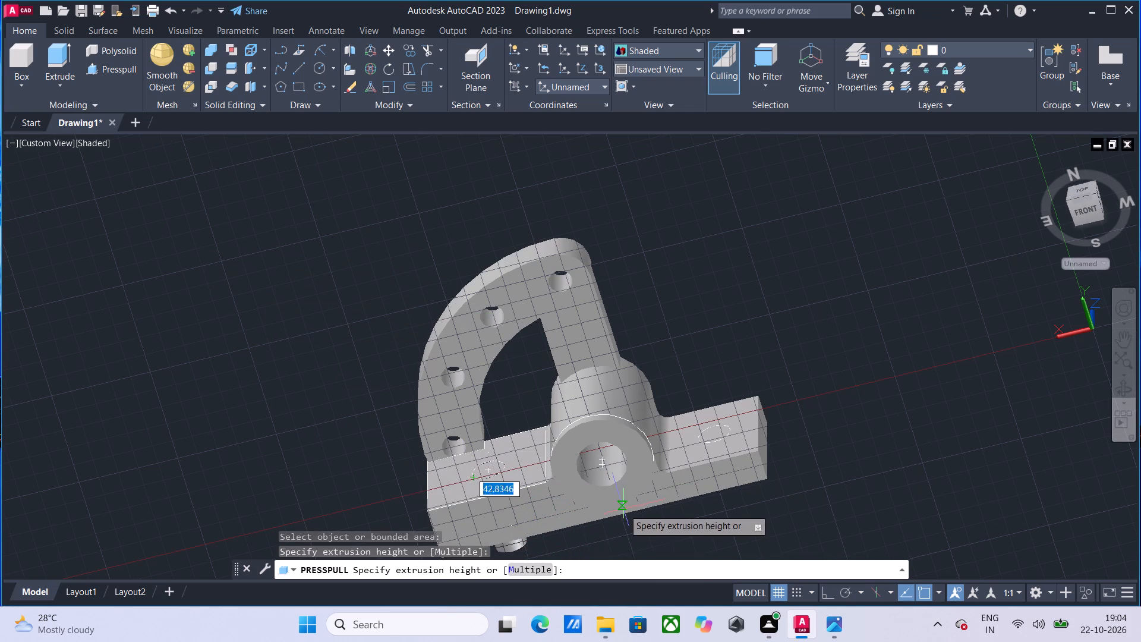
click(624, 539)
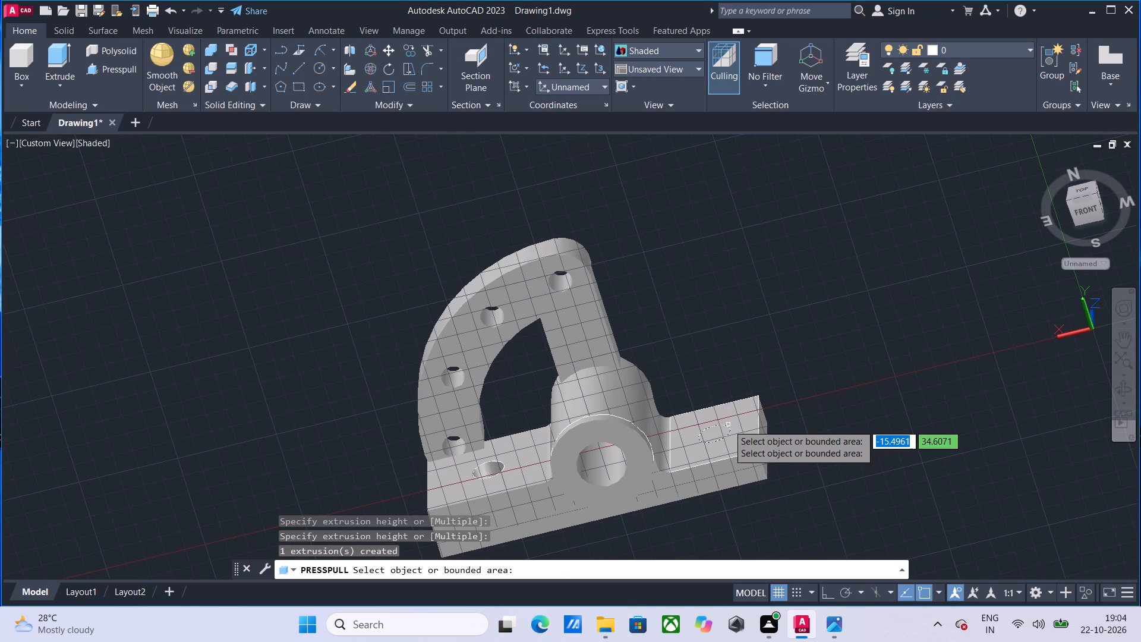
Presspull the radius-8 circle on the plate's free end through the plate and out past its front face.
click(728, 424)
click(760, 512)
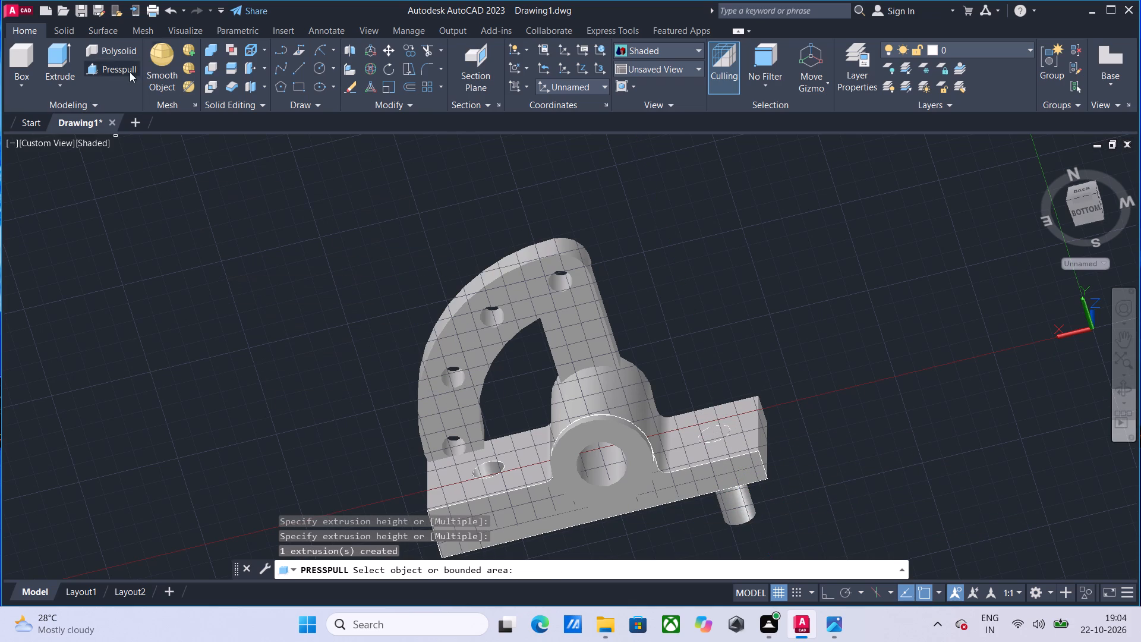
Subtract the cylinder at the plate's free end from the clamp body to cut the second mounting hole.
click(209, 71)
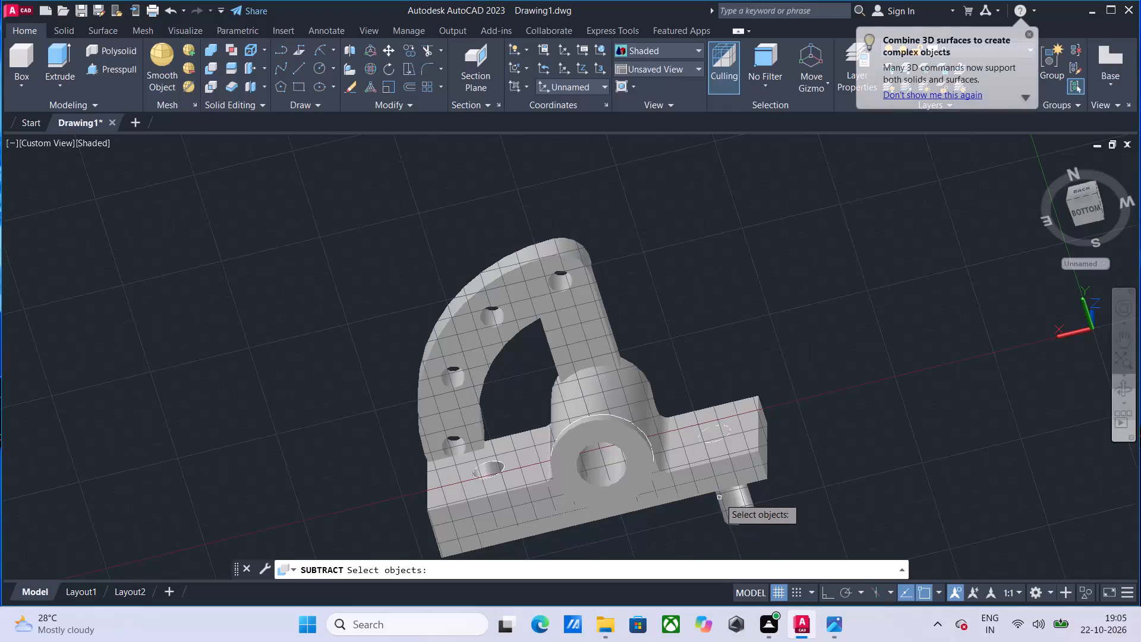
click(701, 482)
key(Return)
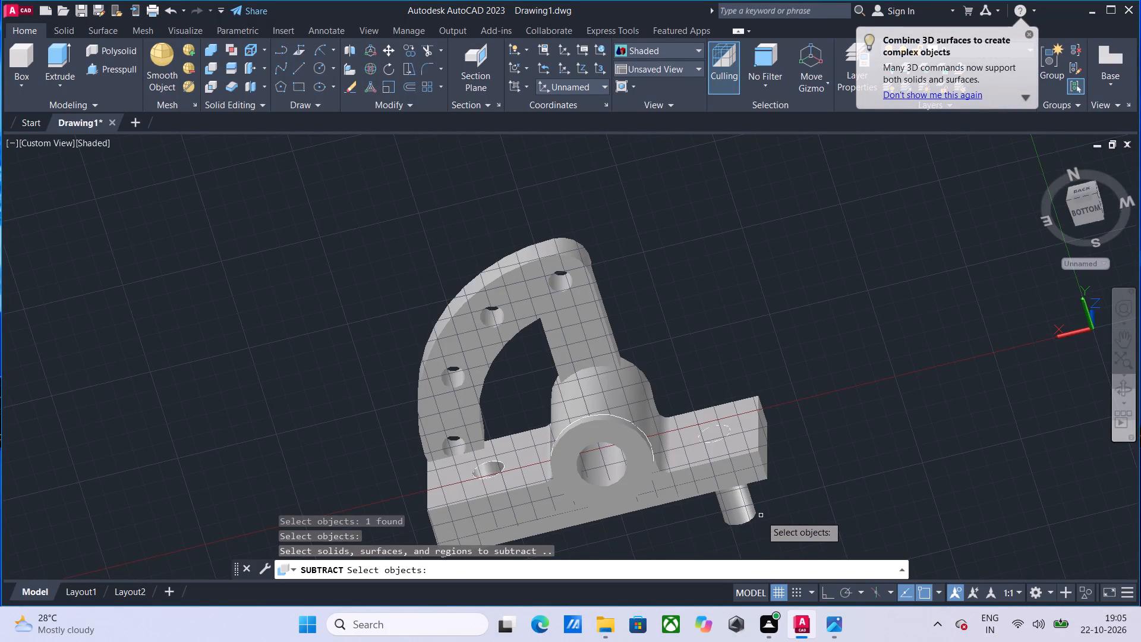
click(742, 515)
key(Return)
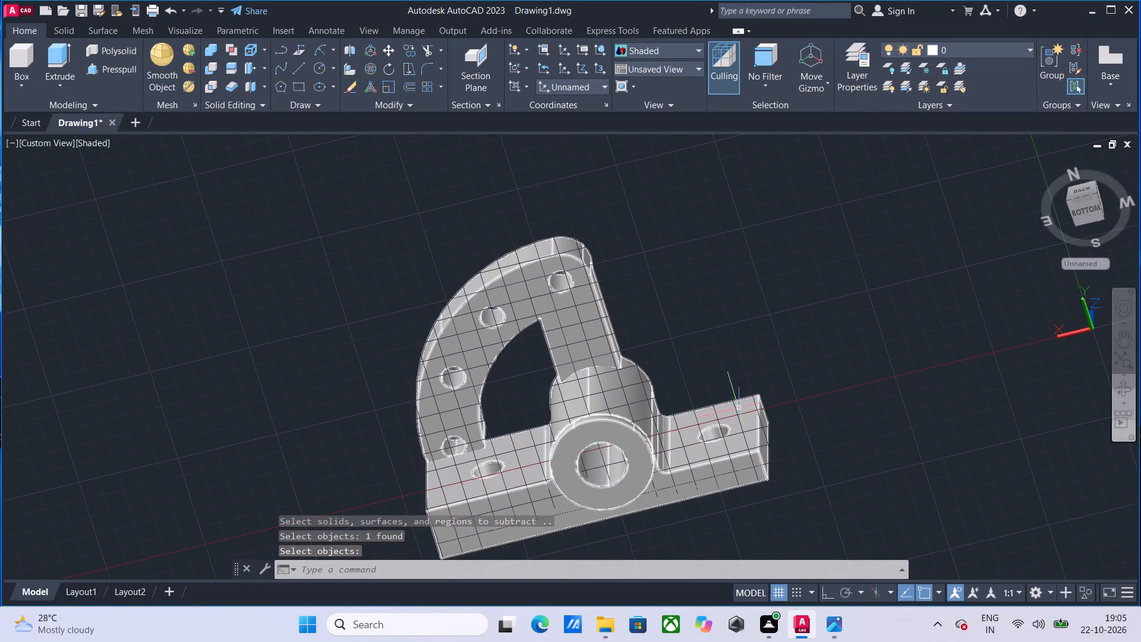
Examine the clamp and its two mounting holes from all sides, finishing on a tilted top view with the front face showing.
click(1130, 392)
drag(784, 445, 568, 569)
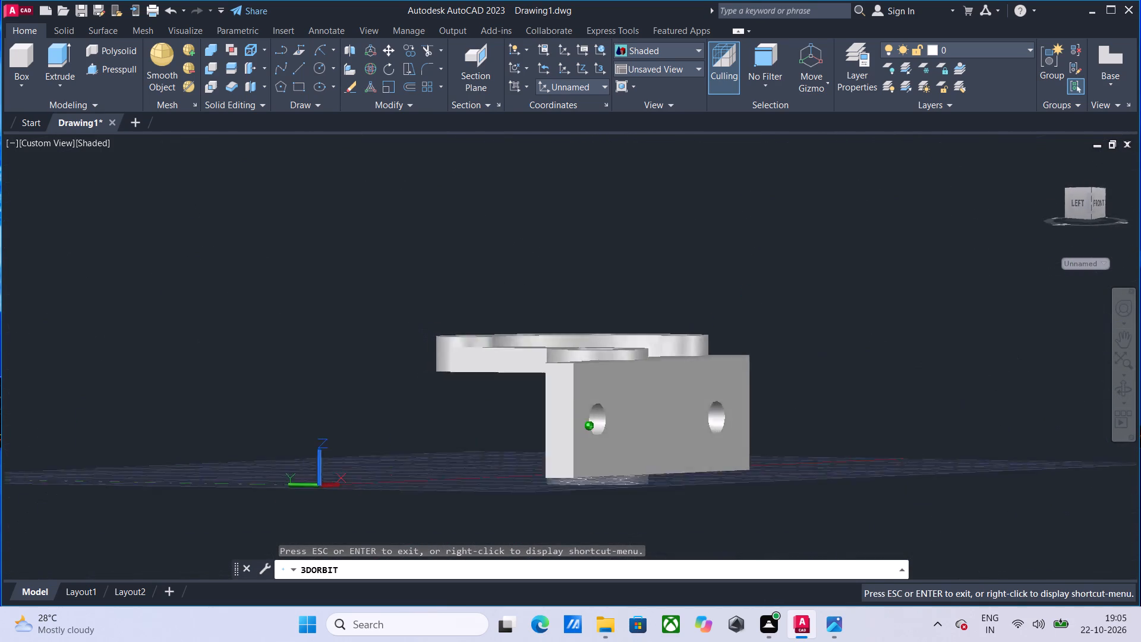
drag(568, 569, 442, 640)
drag(663, 297, 664, 326)
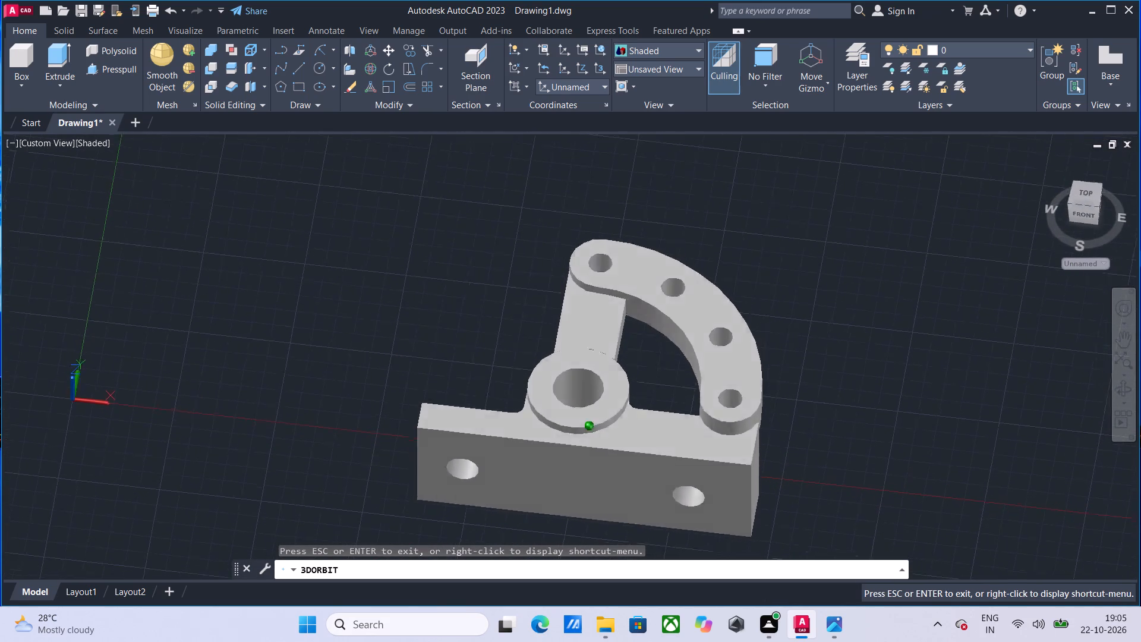
drag(664, 326, 688, 508)
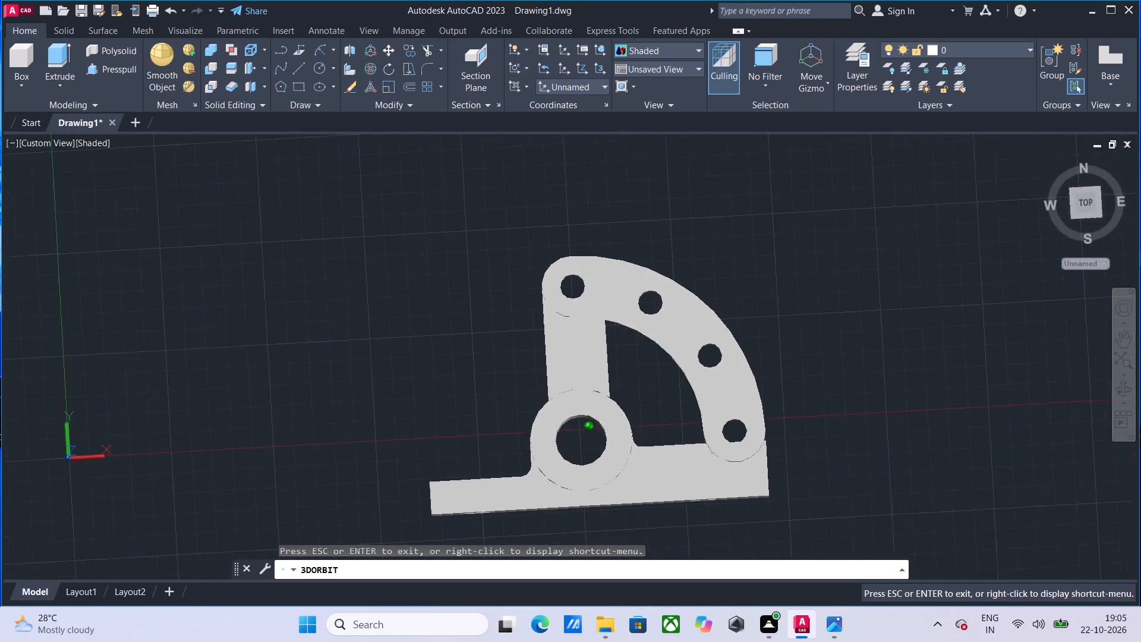
drag(688, 508, 668, 565)
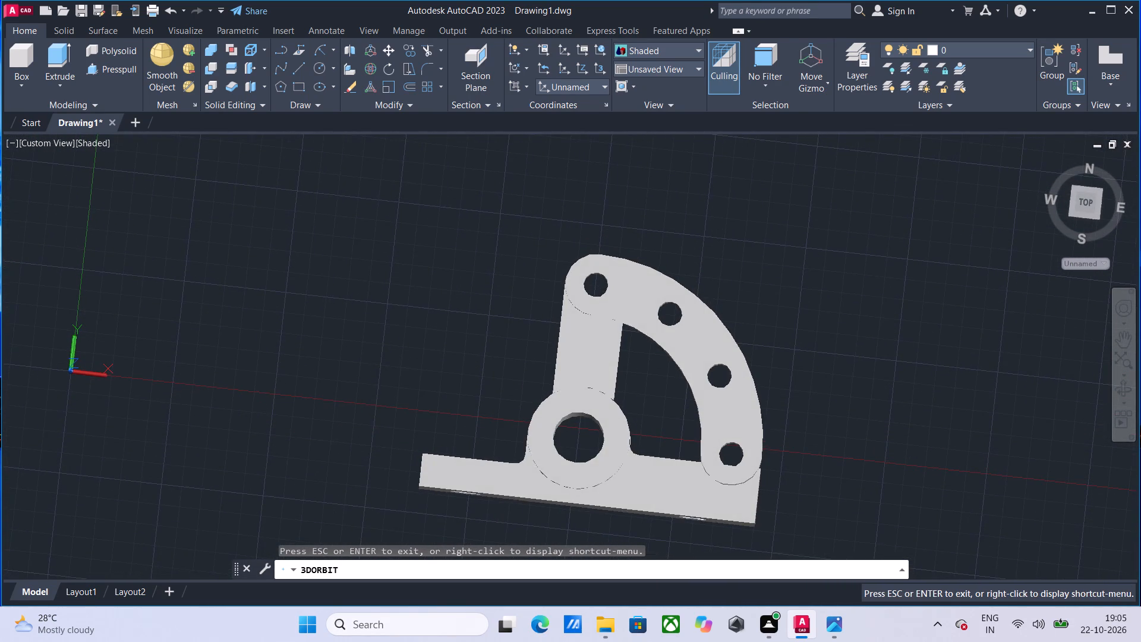
drag(683, 367, 435, 222)
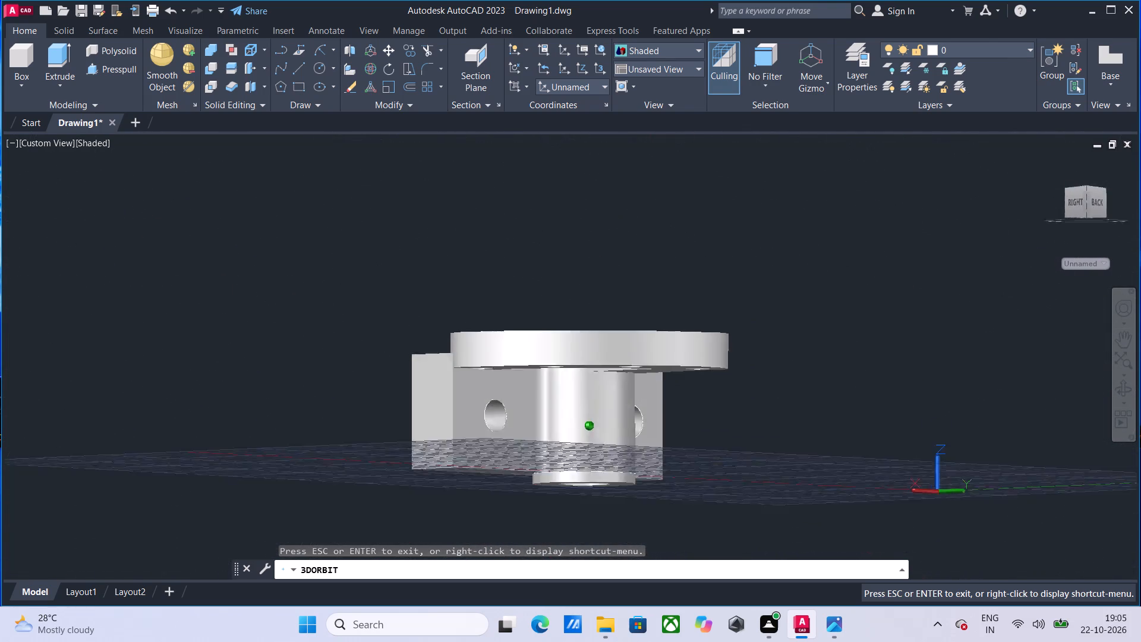
drag(435, 222, 406, 133)
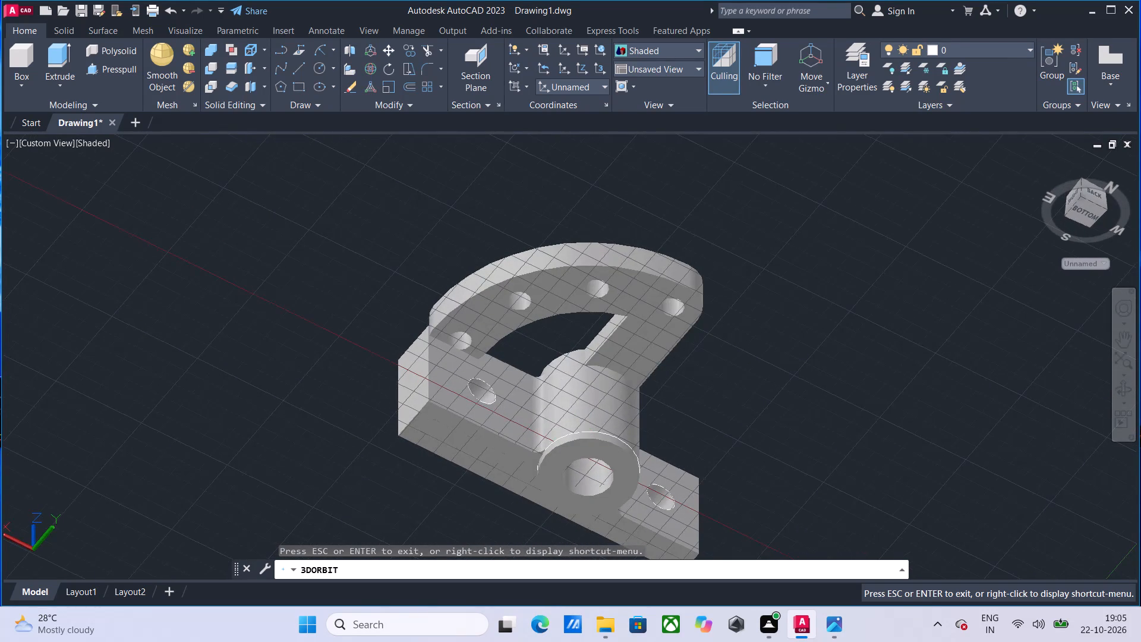
drag(387, 184, 436, 285)
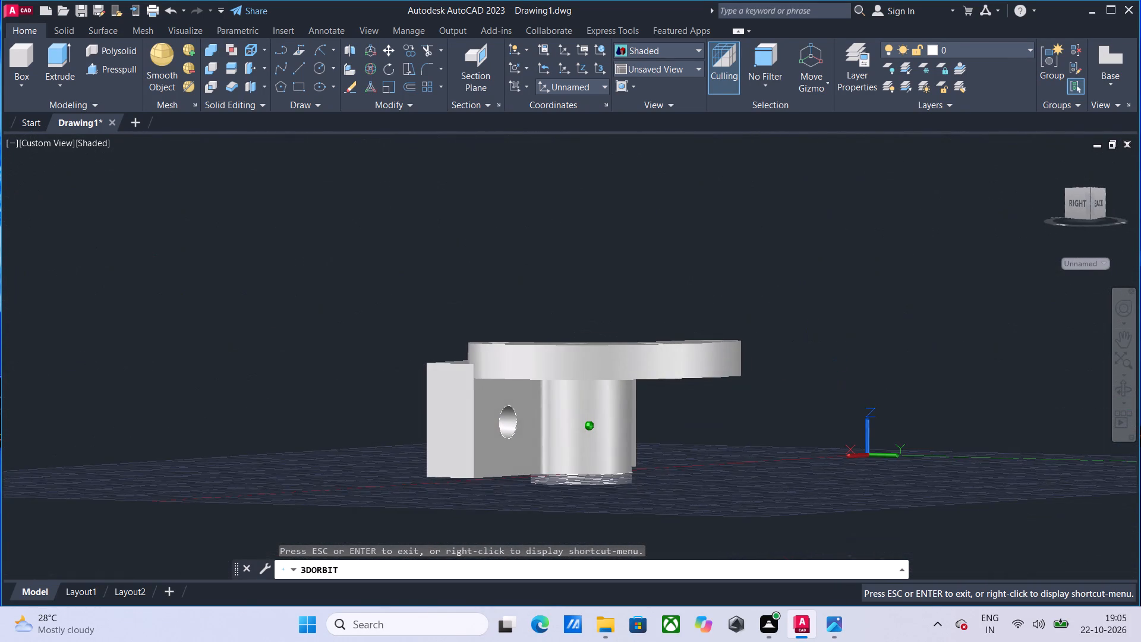
drag(436, 285, 112, 307)
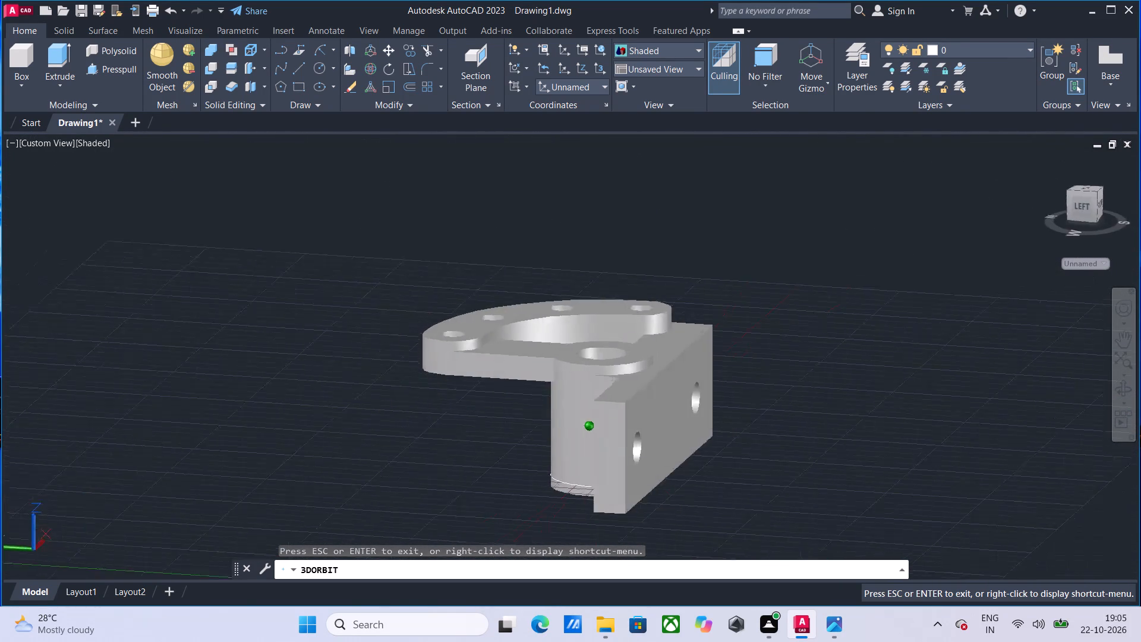
drag(112, 307, 225, 347)
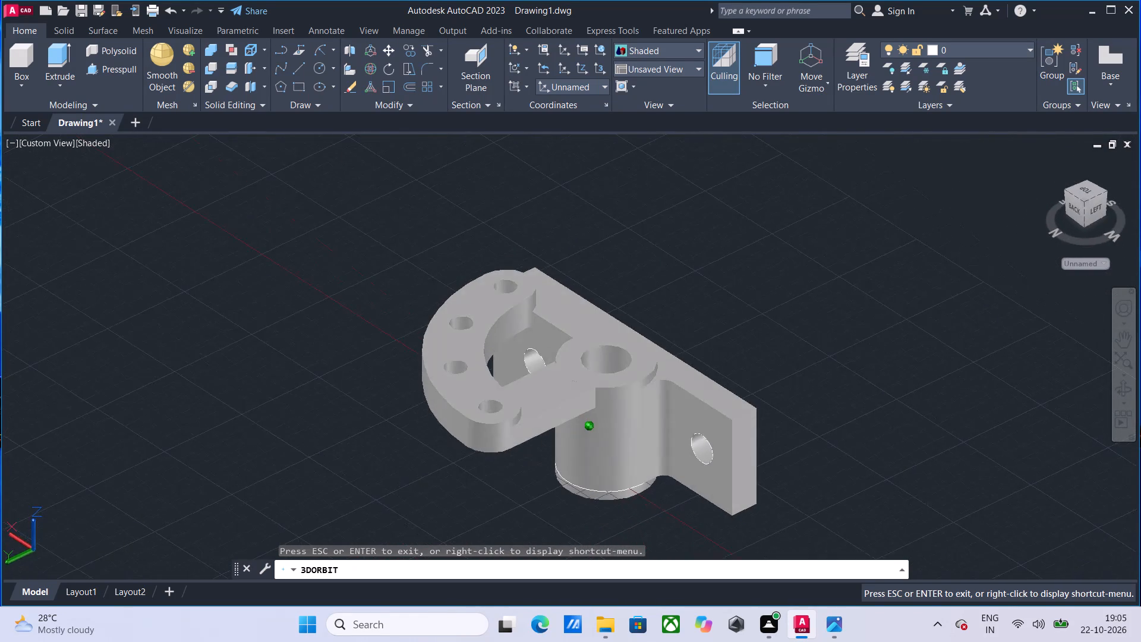
drag(225, 347, 244, 297)
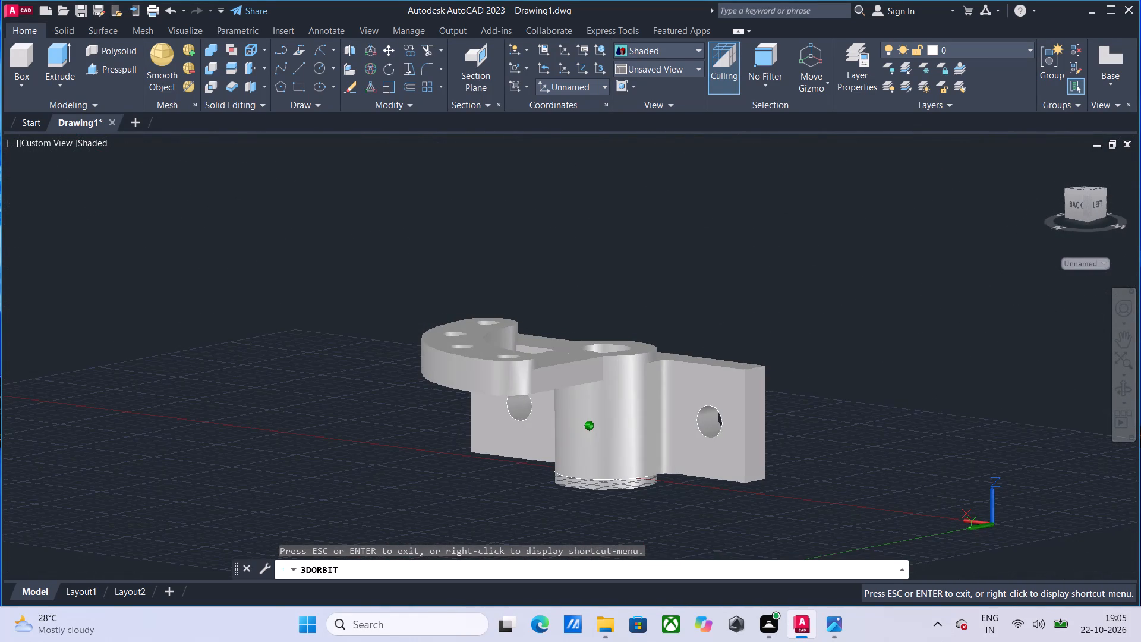
drag(244, 297, 185, 347)
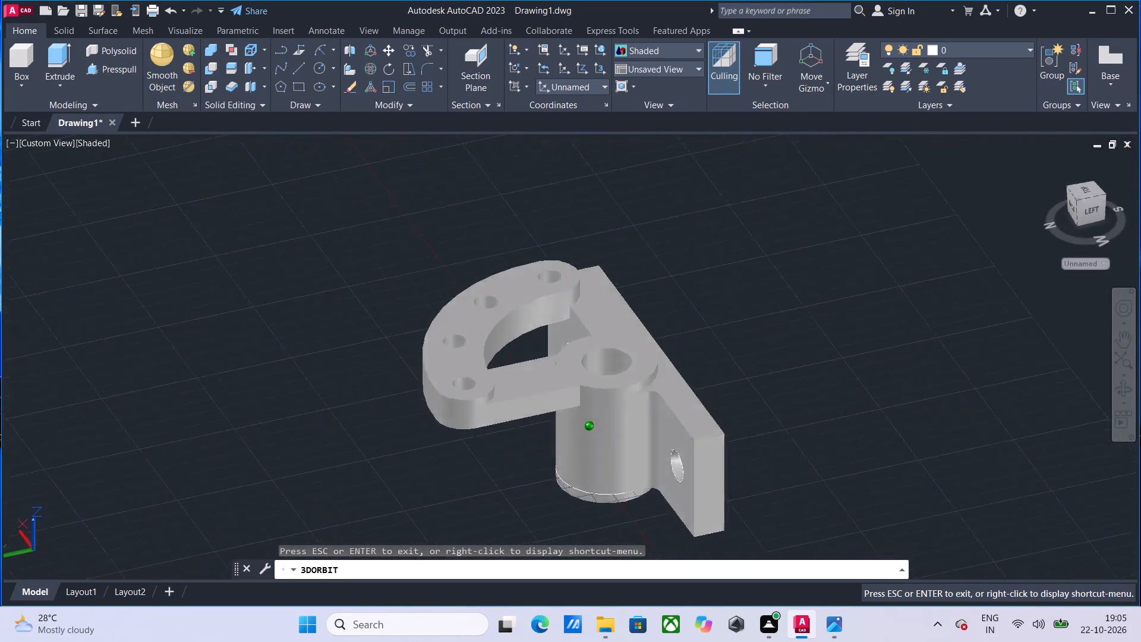
drag(185, 347, 238, 406)
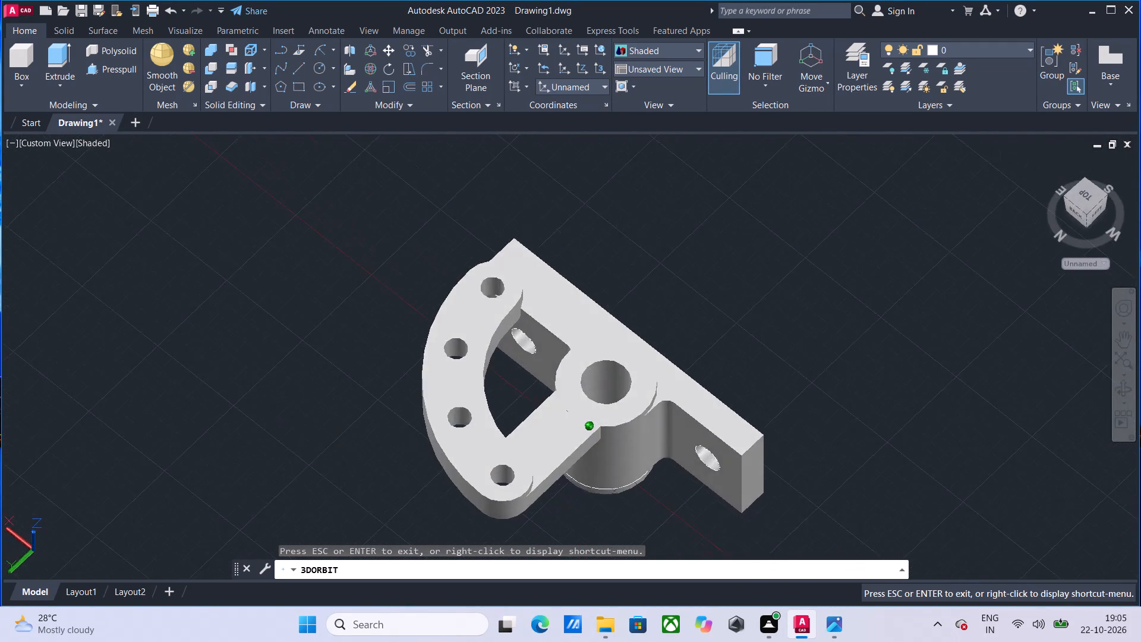
drag(238, 406, 14, 377)
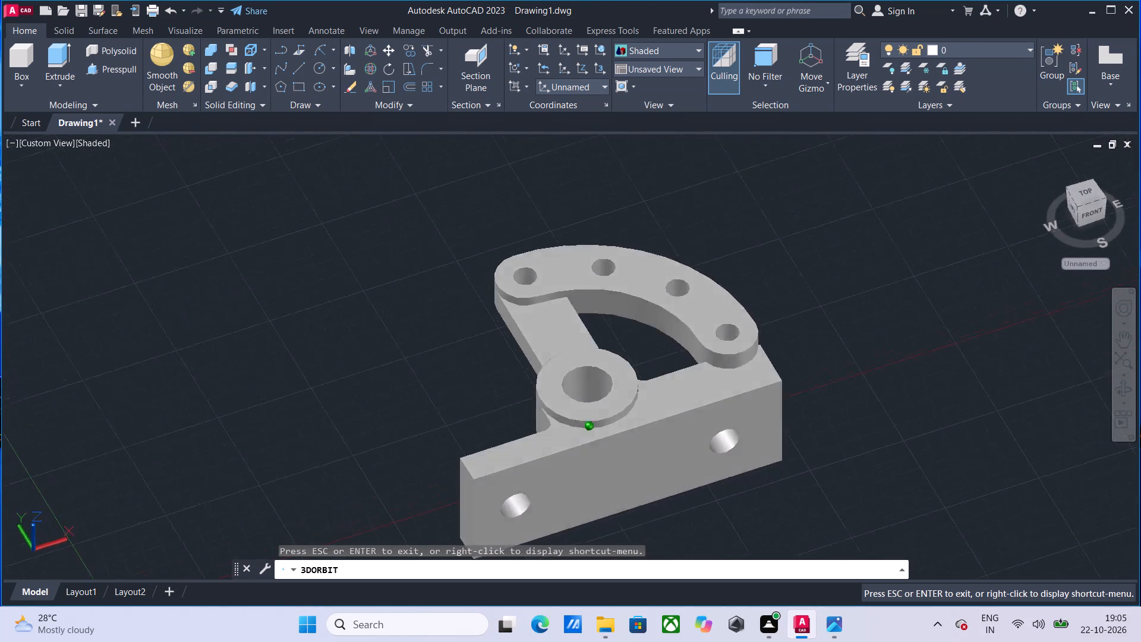
drag(14, 377, 0, 433)
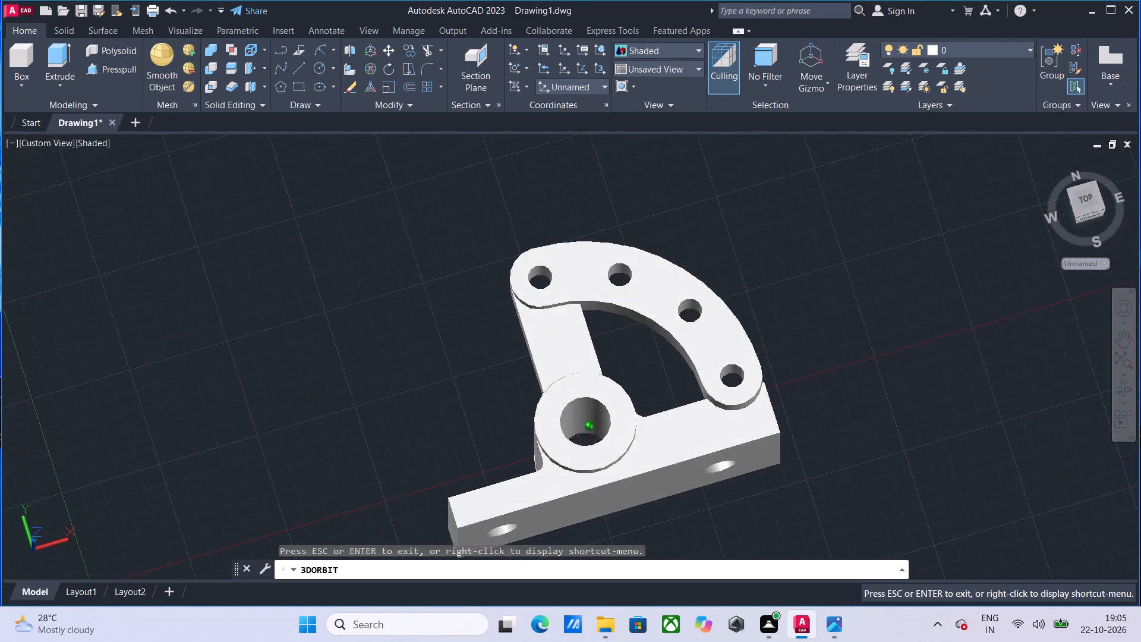
drag(0, 433, 0, 415)
drag(676, 422, 636, 469)
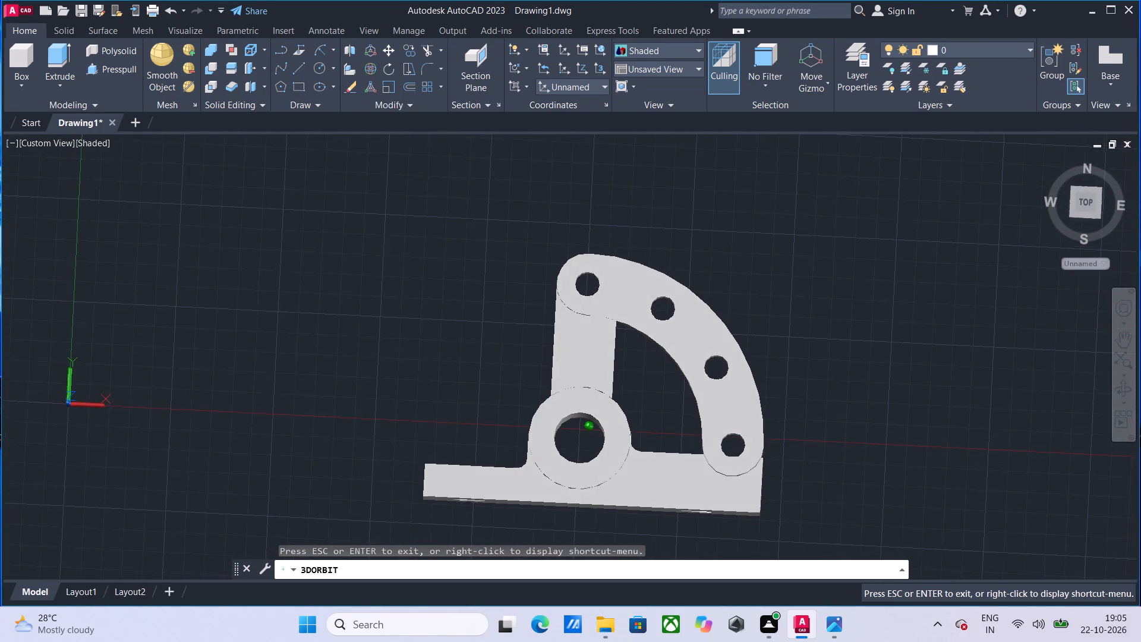
drag(636, 469, 654, 442)
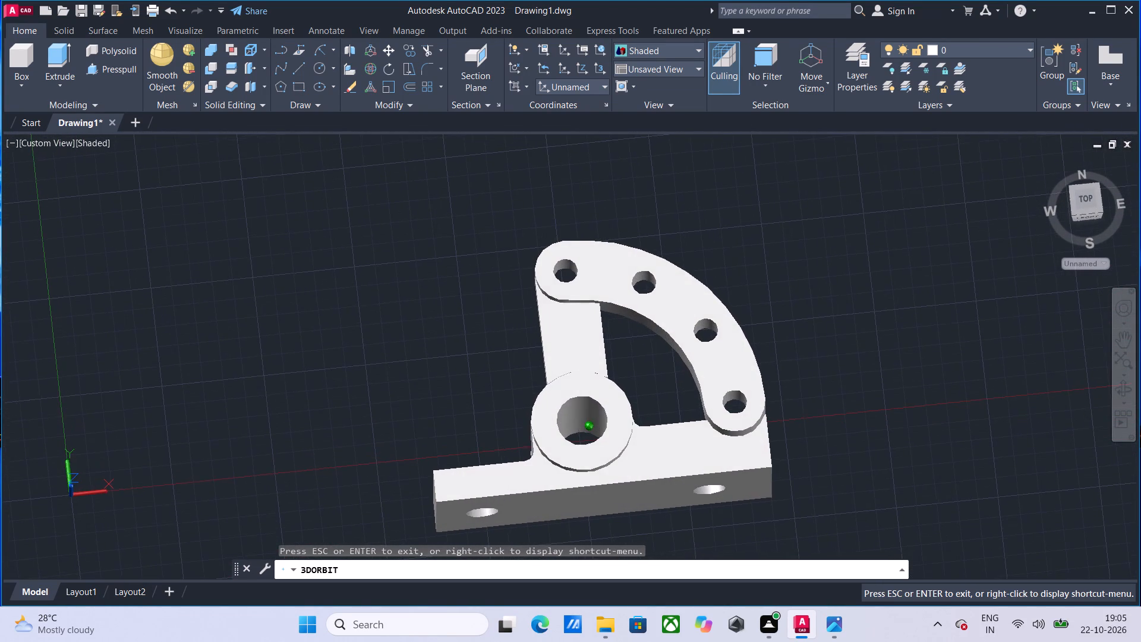
drag(654, 442, 657, 440)
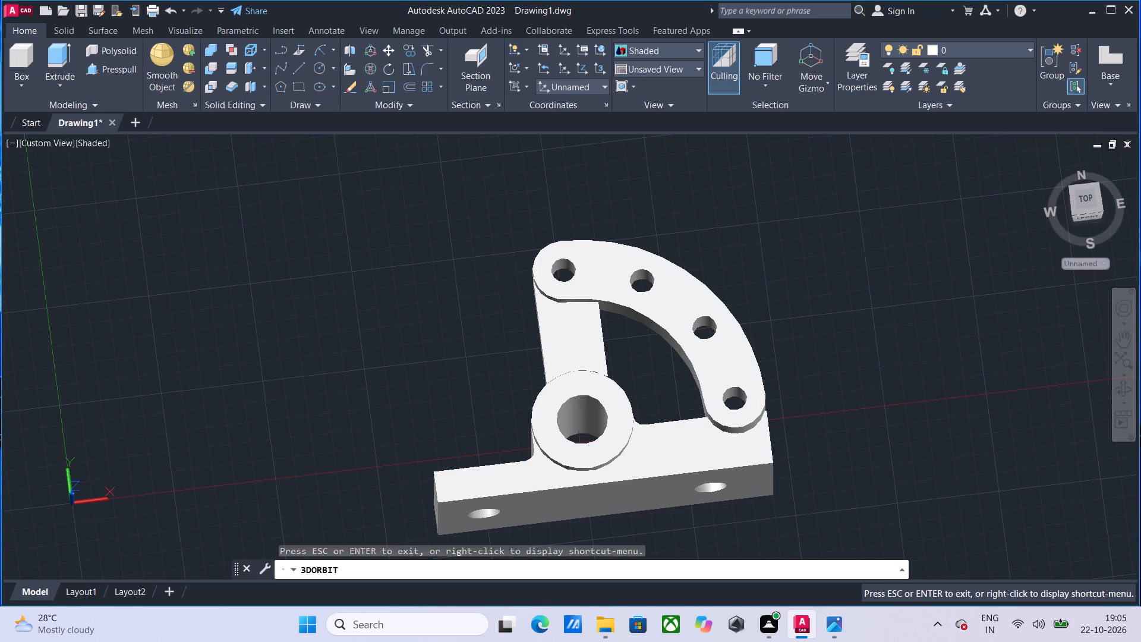
Start plotting the model and set the plot to be centred on the paper.
text(plot)
key(Escape)
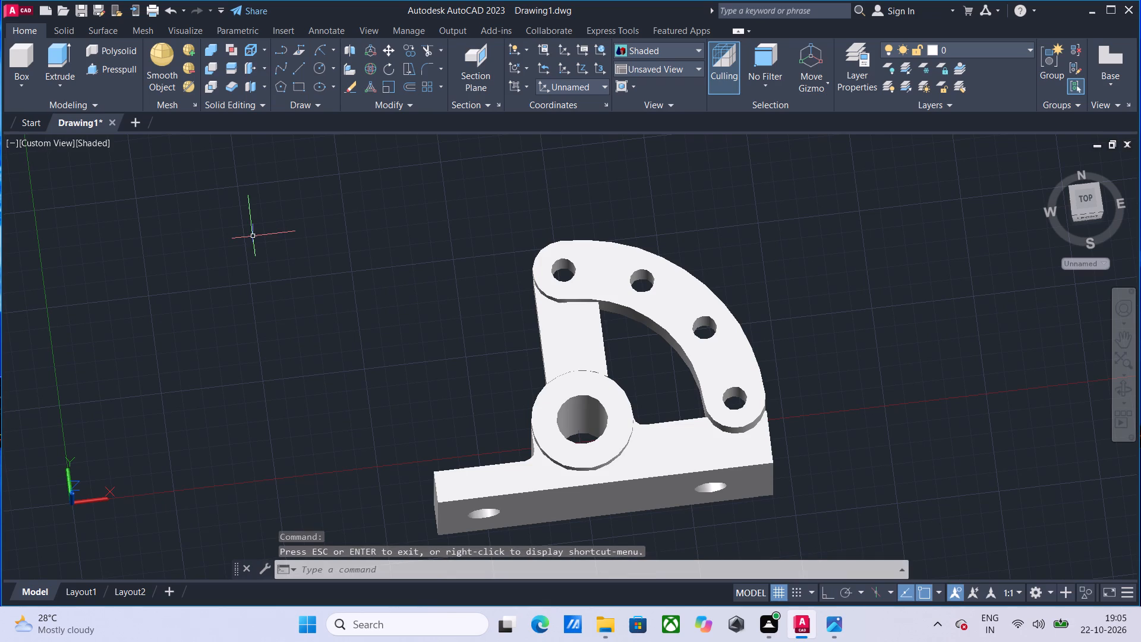
text(plot)
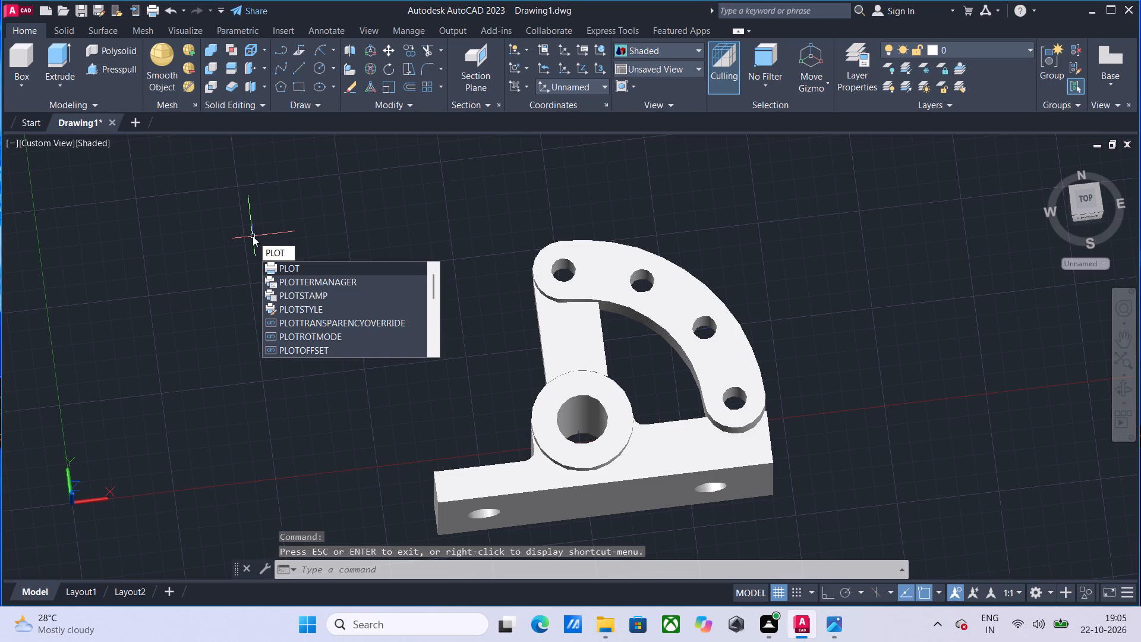
key(Return)
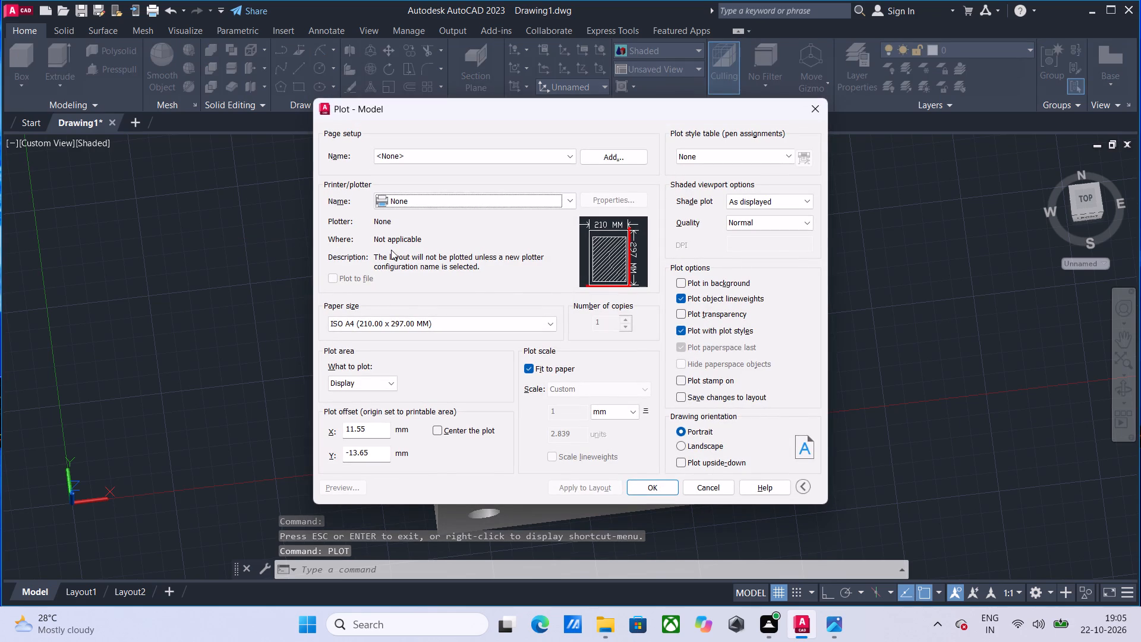
click(445, 430)
Set the plot area to a window enclosing the whole clamp.
click(342, 383)
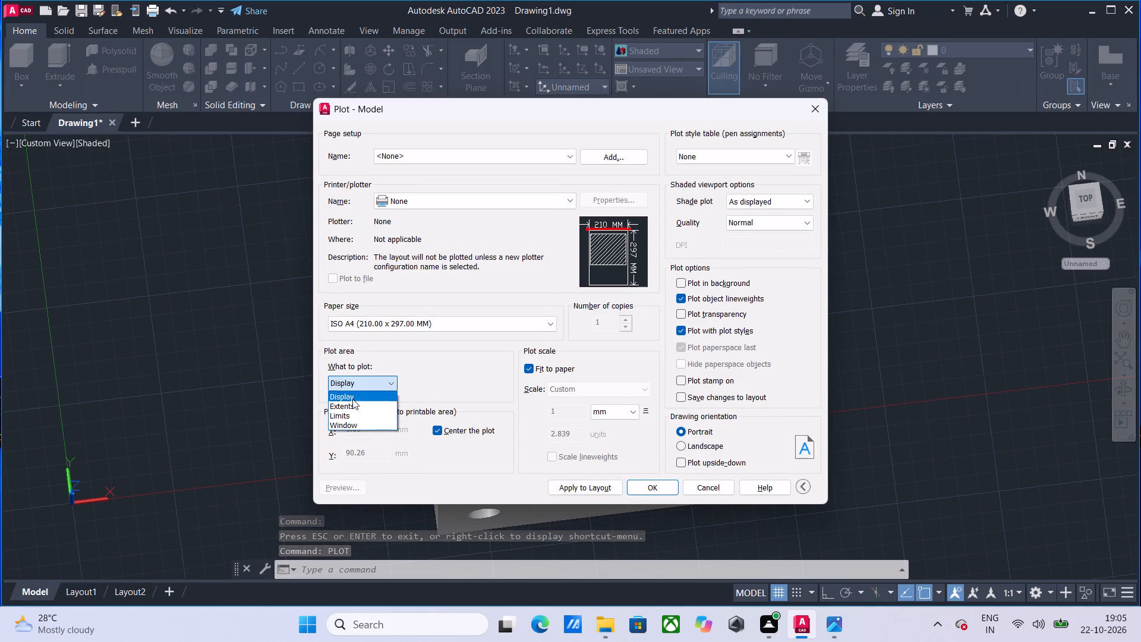
click(382, 427)
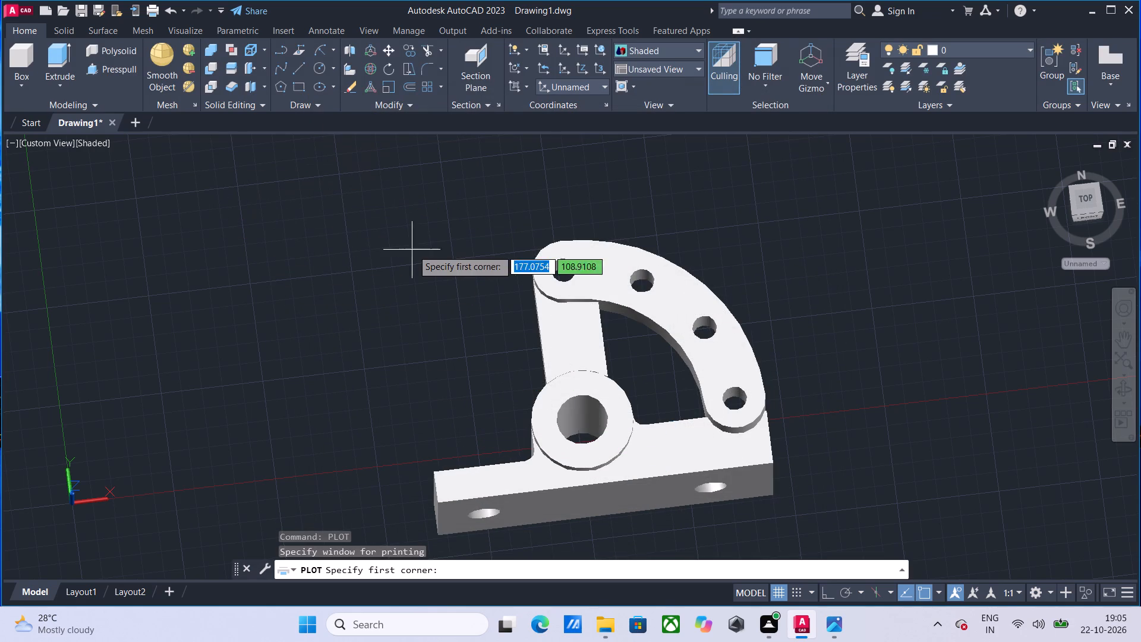
click(397, 224)
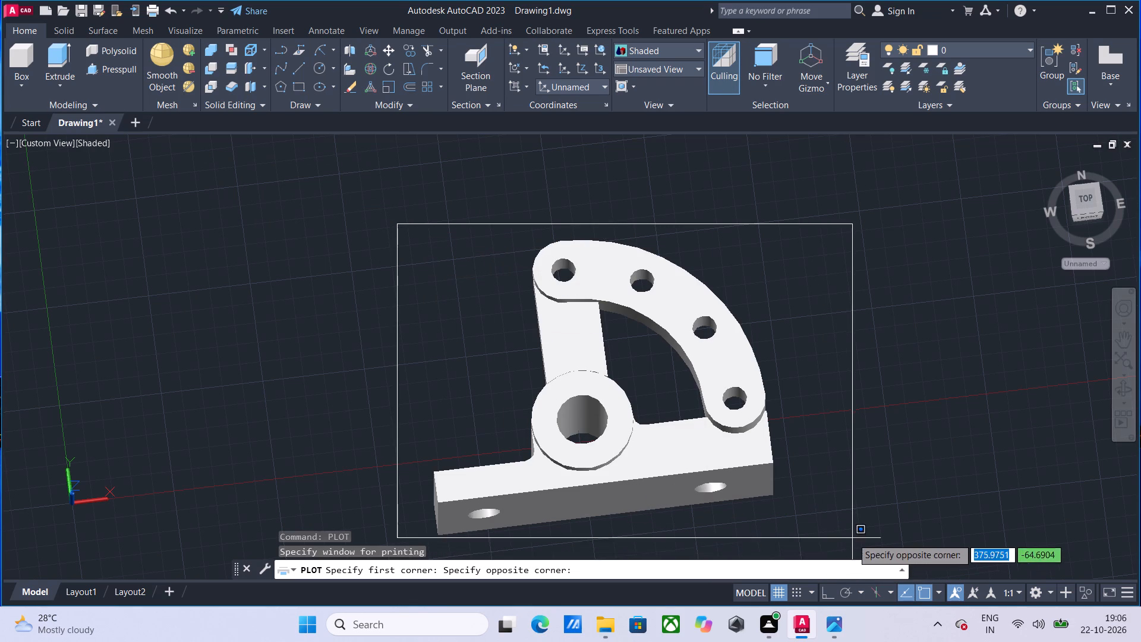
click(803, 542)
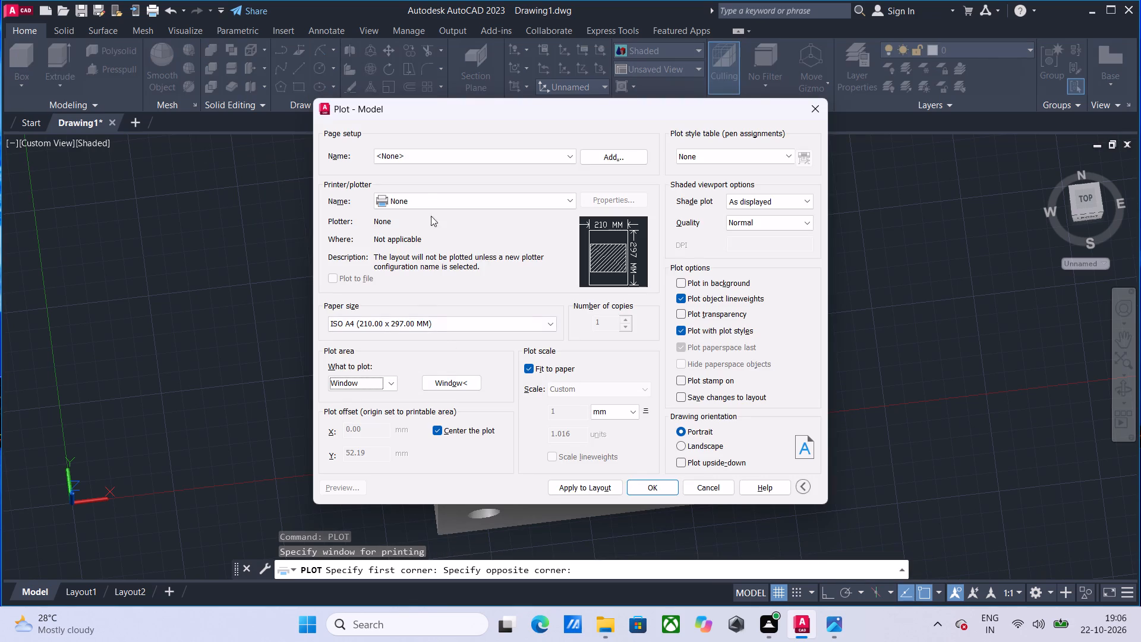
Choose Microsoft Print to PDF as the plotter with plotting to file enabled, and apply the settings to the layout.
click(431, 197)
click(407, 238)
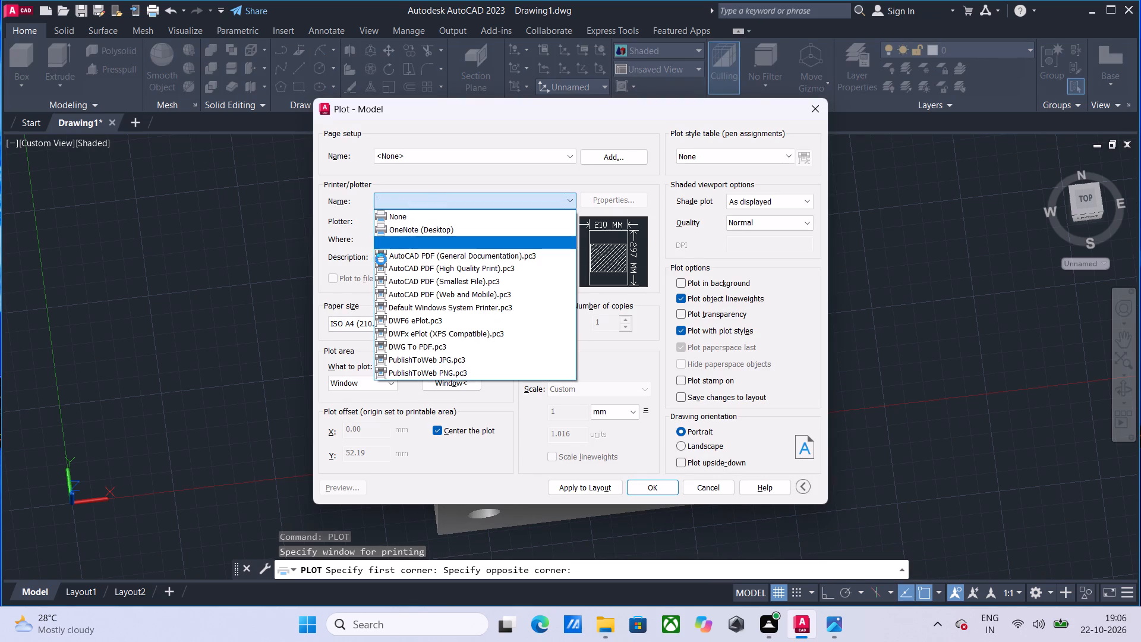
click(335, 282)
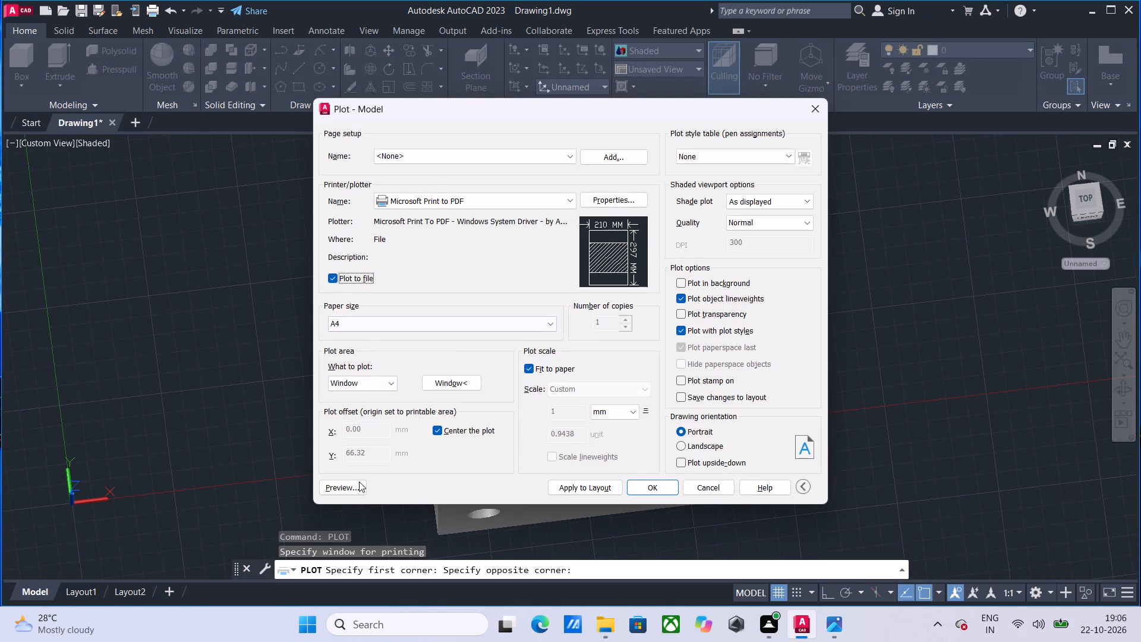
click(560, 489)
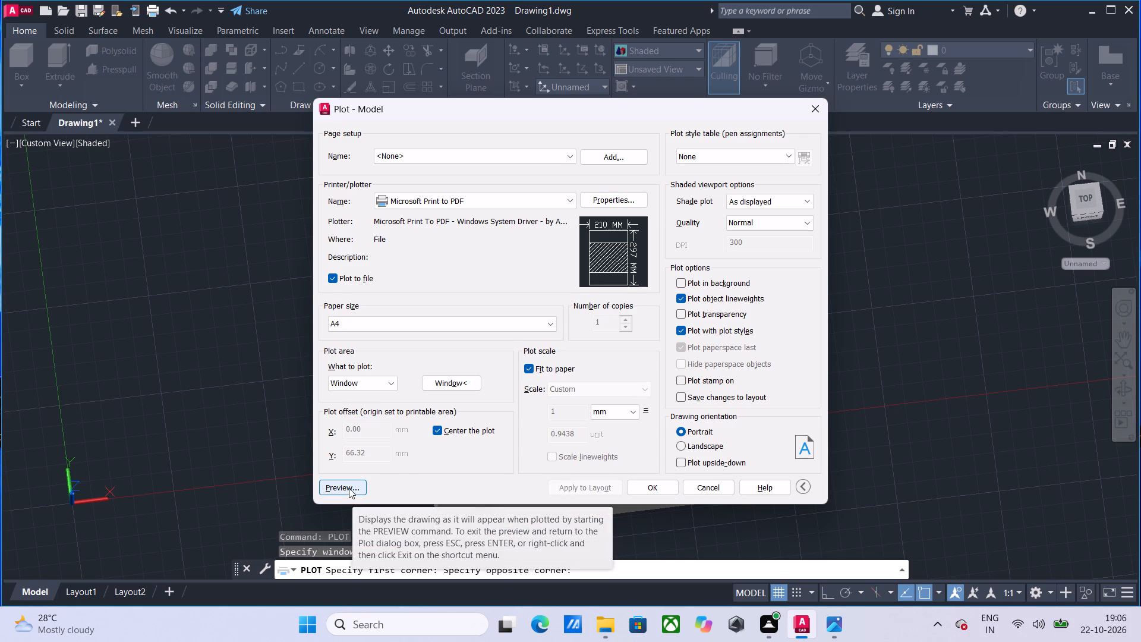
Preview the plot and plot it from there to a plot file named Shaft holder in Documents.
click(349, 488)
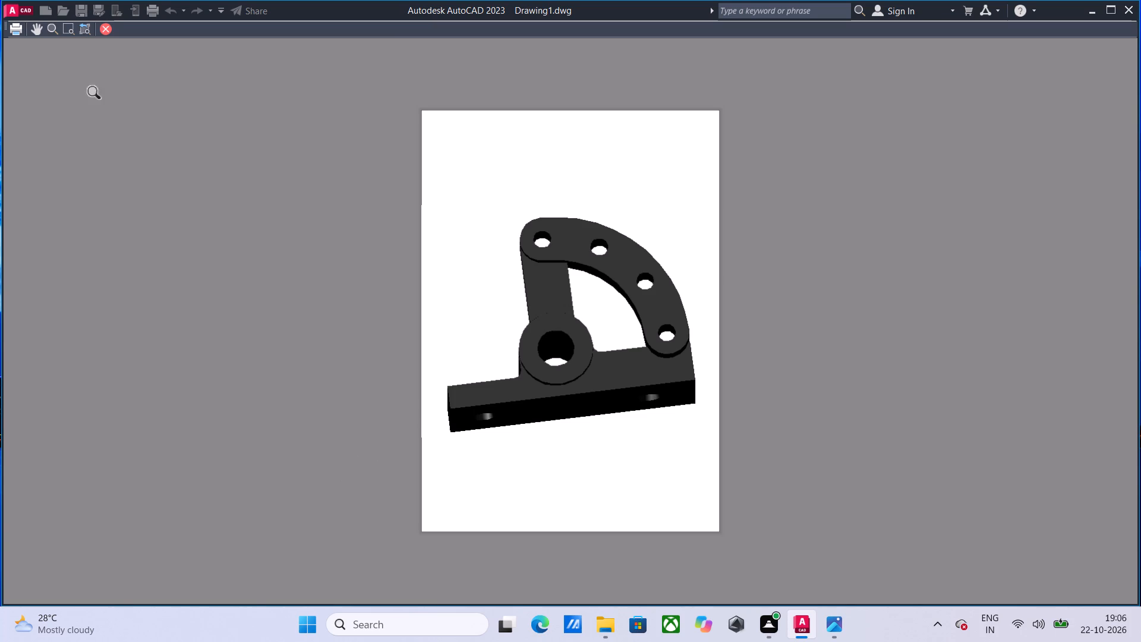
click(21, 33)
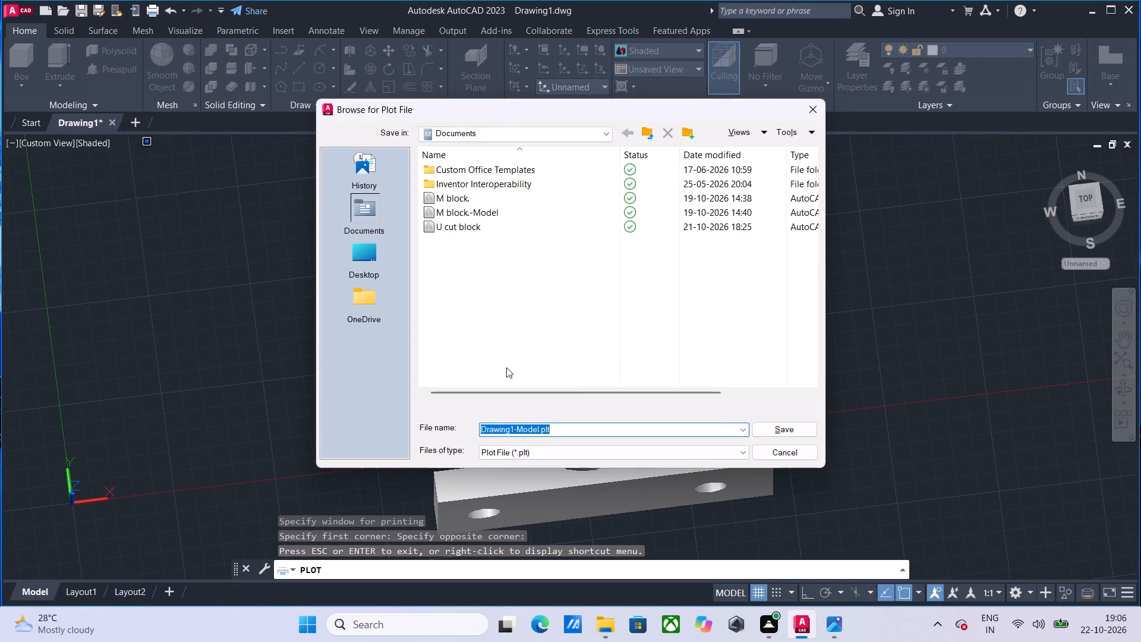
key(BackSpace)
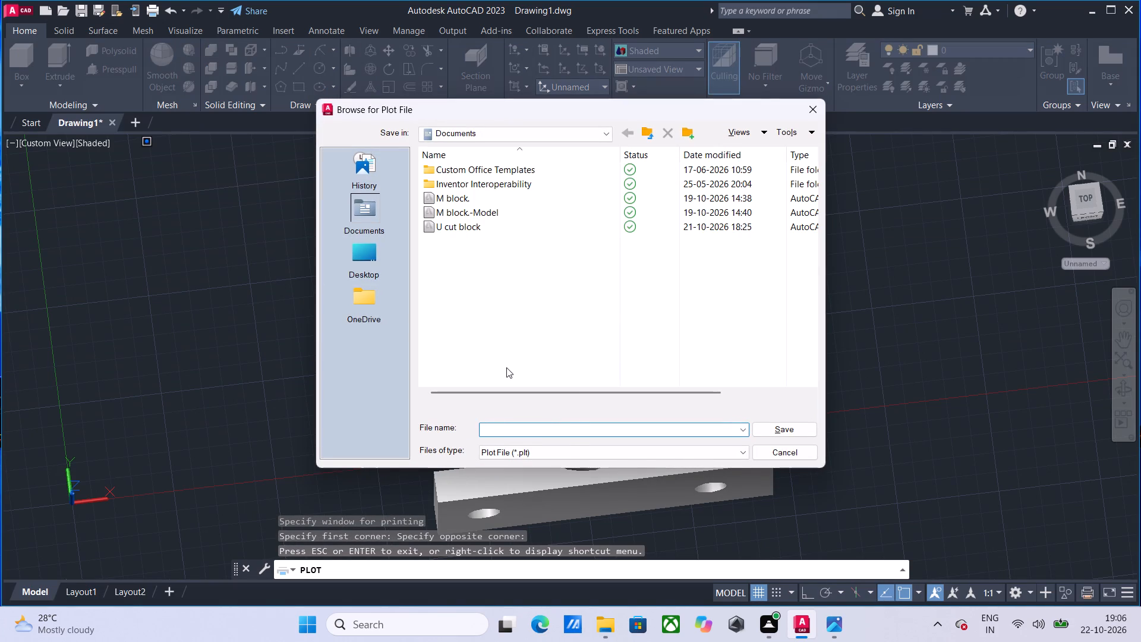
text(Sha)
text(pft)
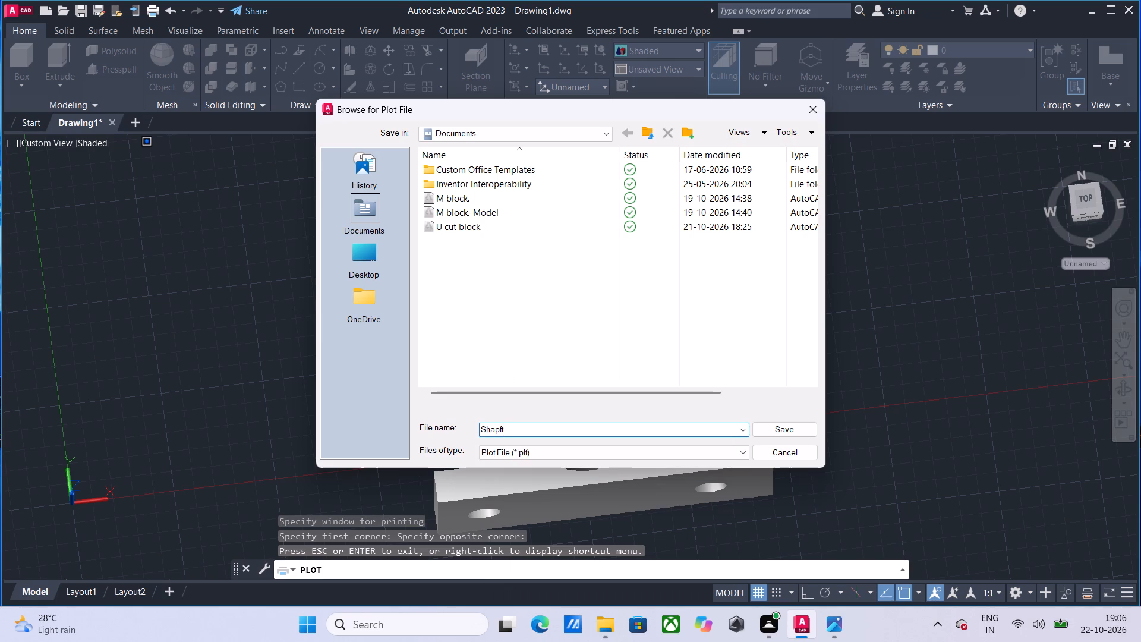
key(BackSpace)
key(BackSpace)
key(BackSpace)
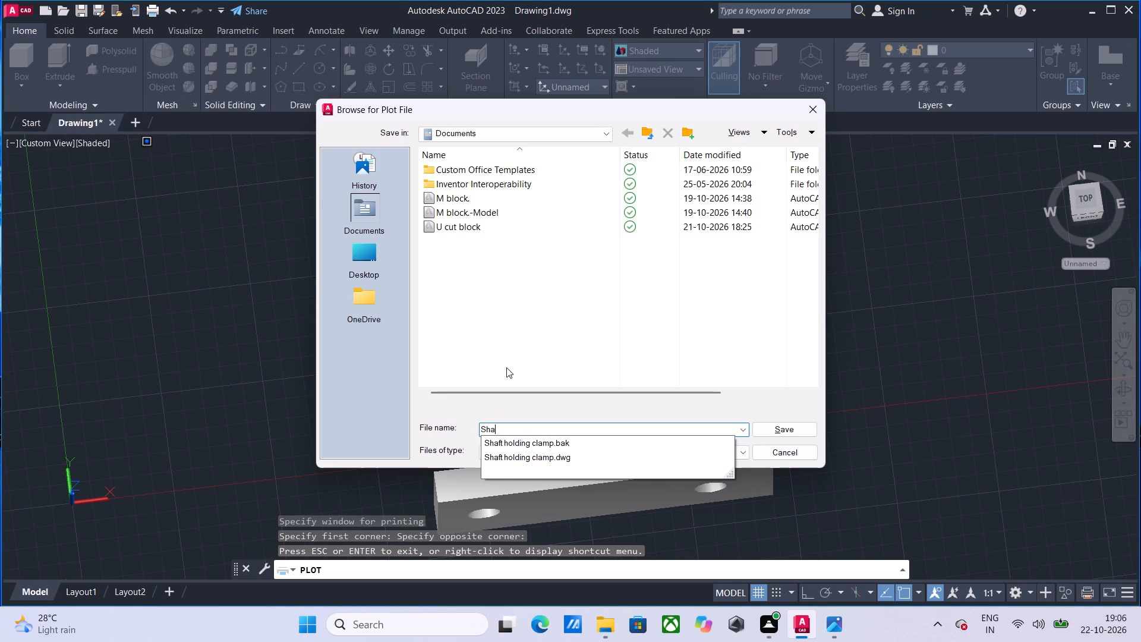
key(f)
key(t)
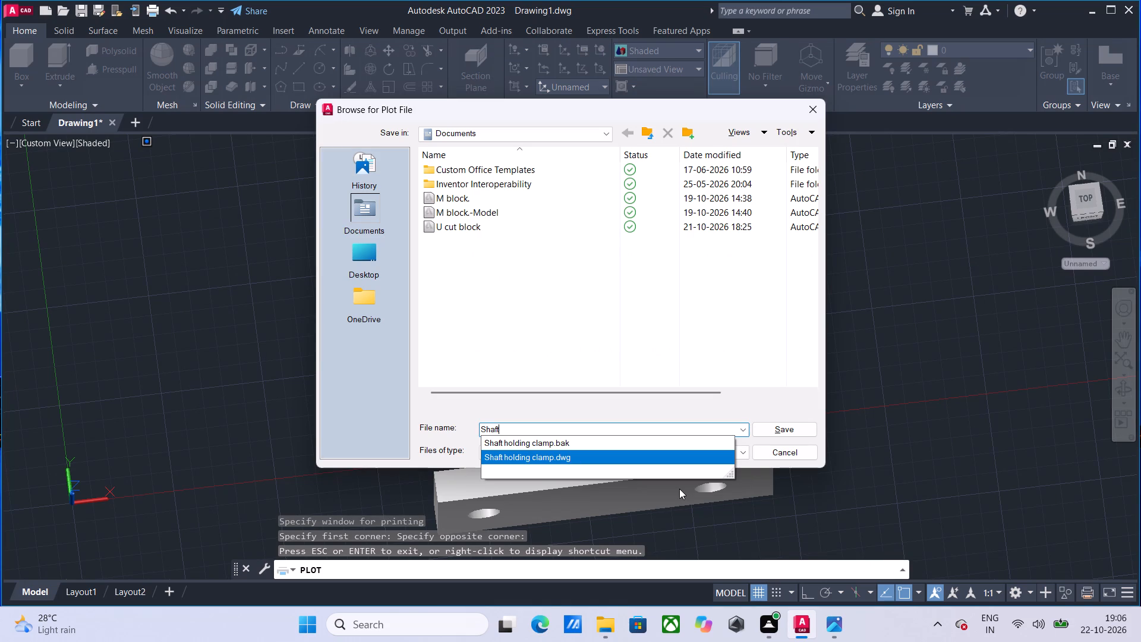
key(space)
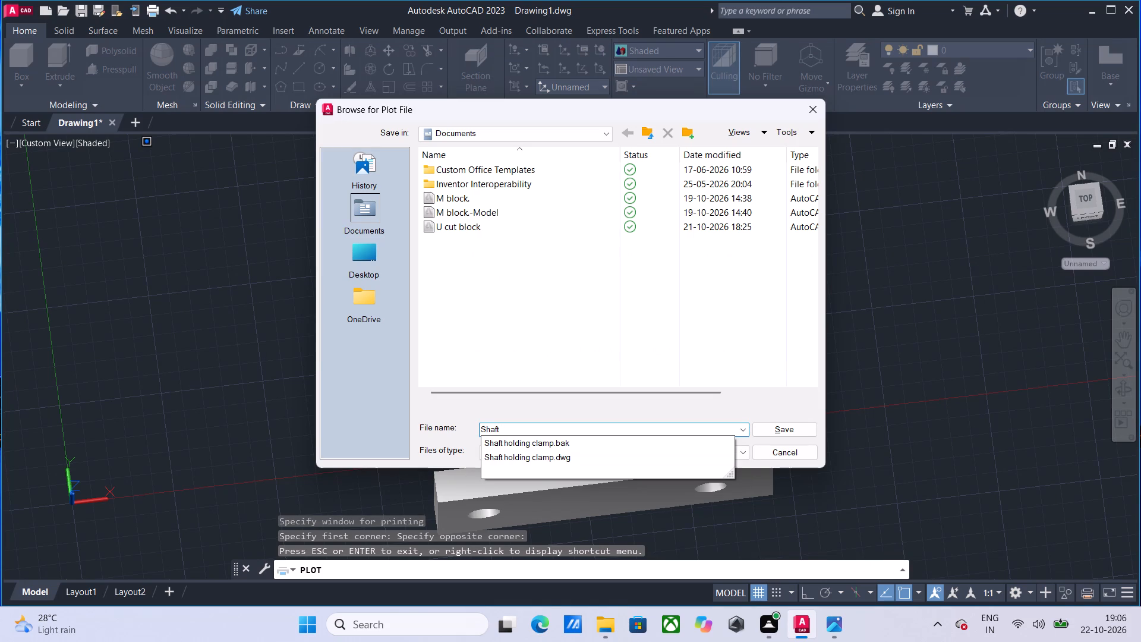
text(holder)
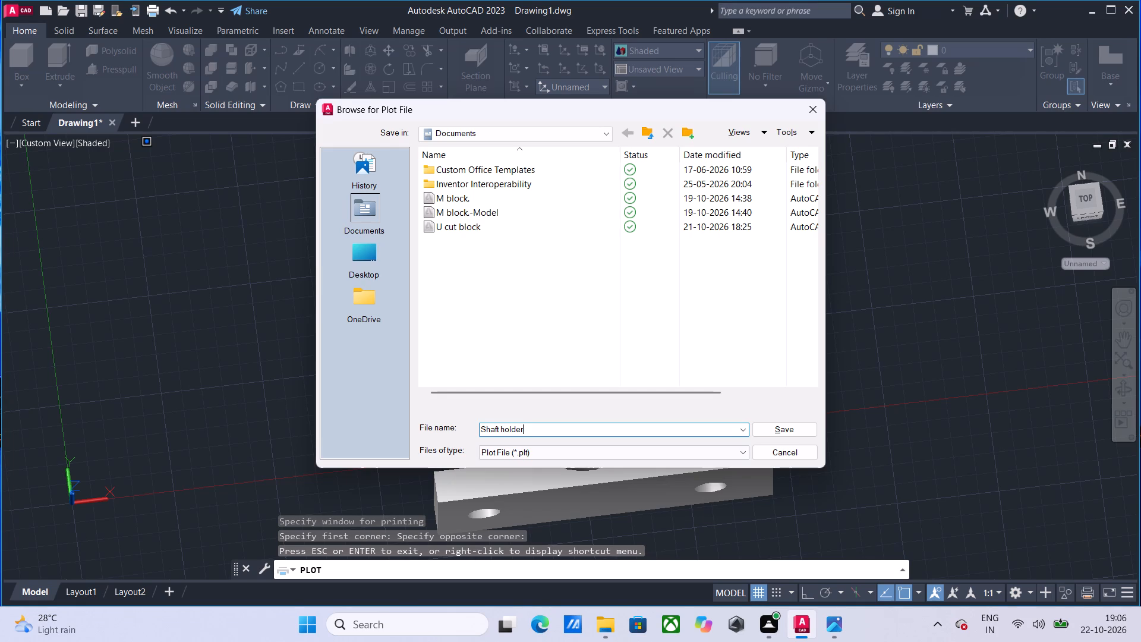
click(791, 426)
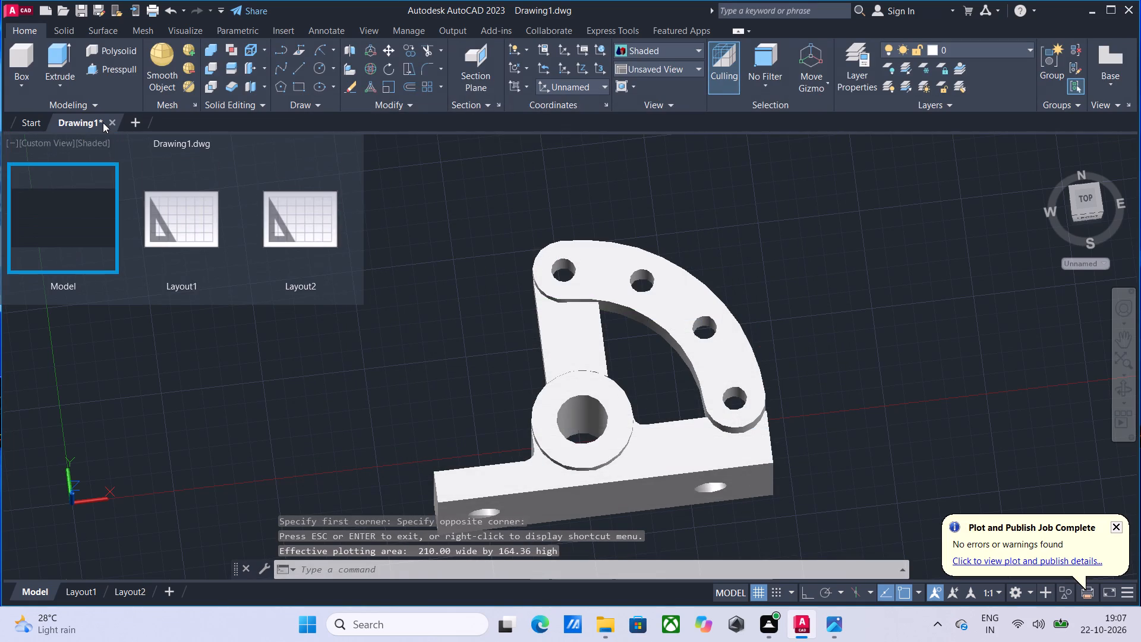
Save the drawing as Shaft holder in the Documents folder in AutoCAD 2018 Drawing format.
key(ctrl+s)
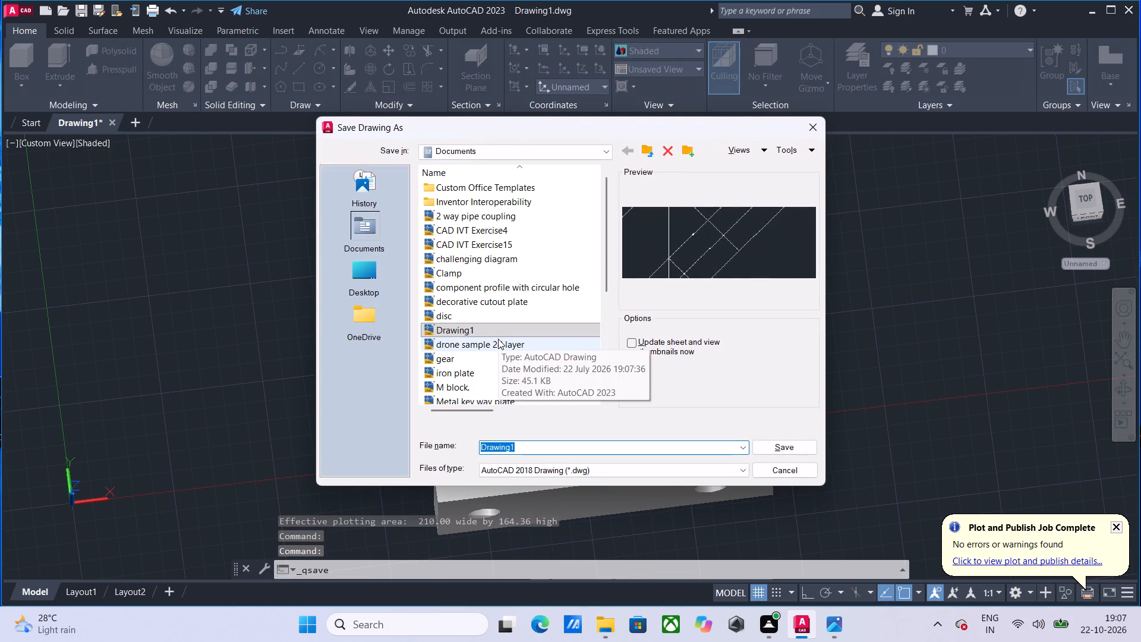
text(Sha)
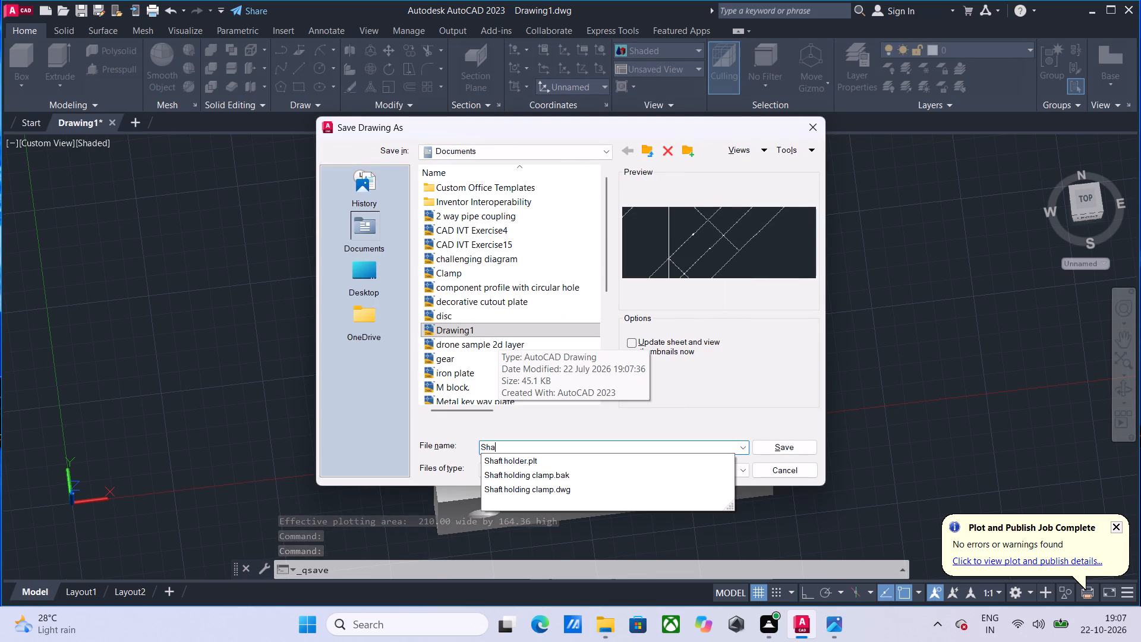
text(ft hol)
text(der)
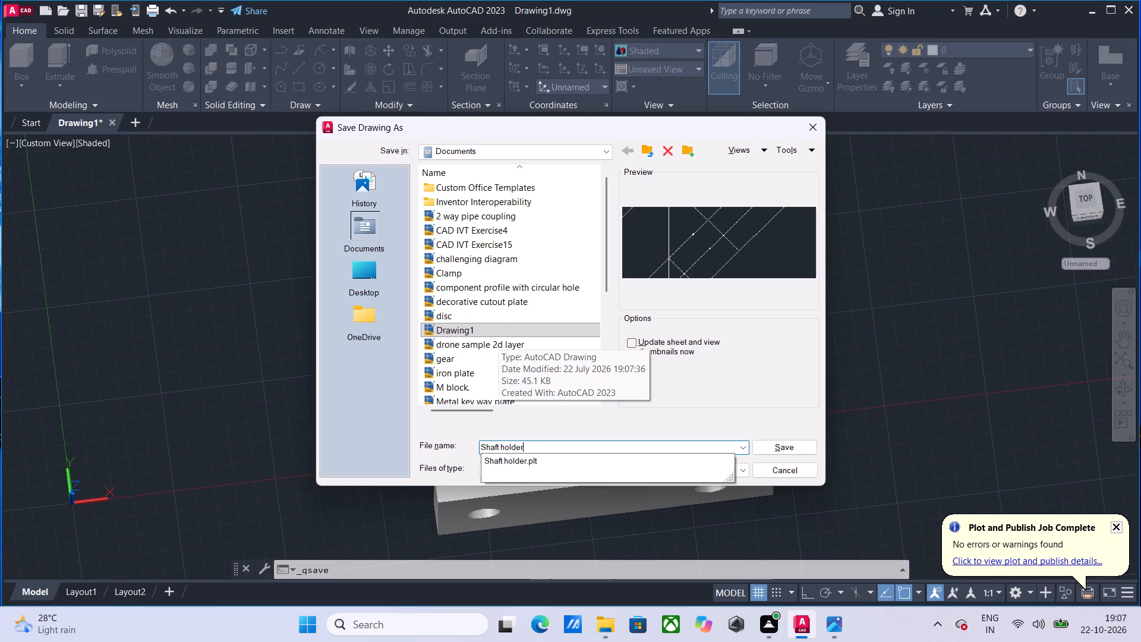
click(783, 451)
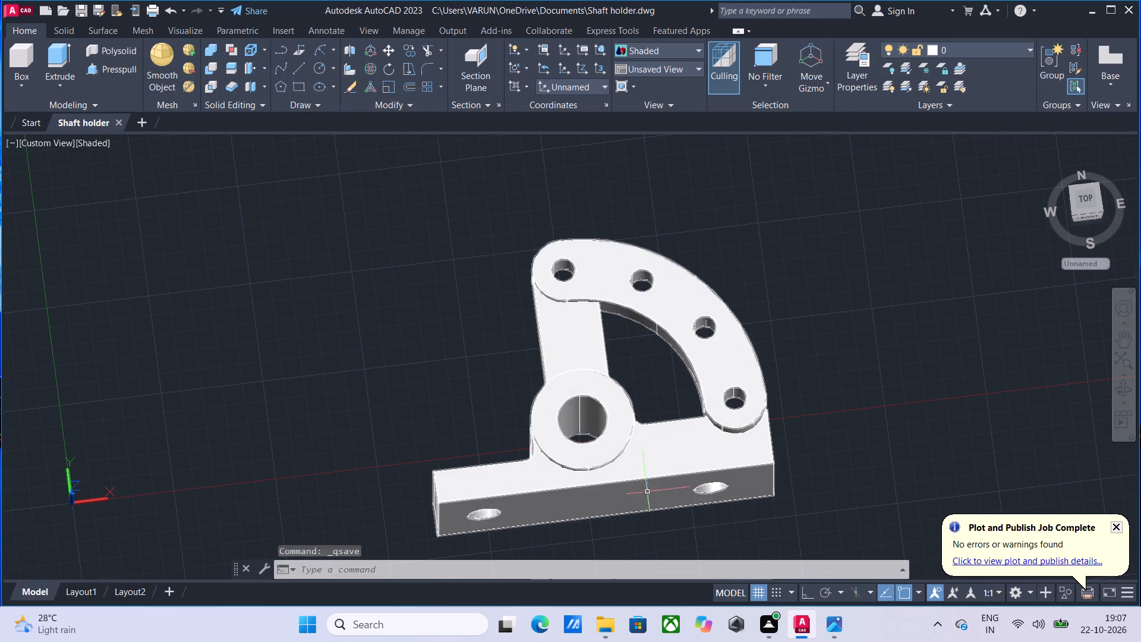